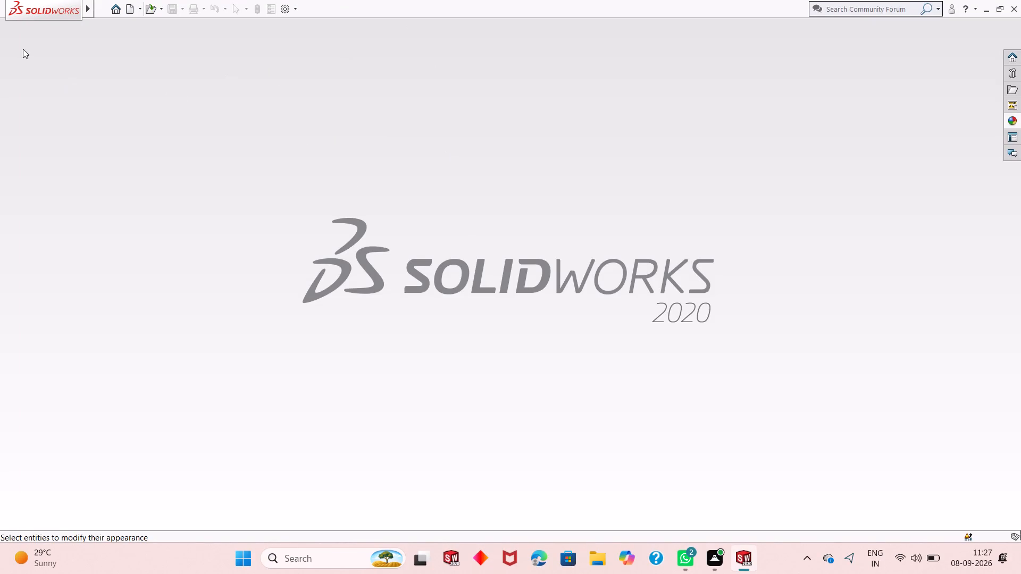
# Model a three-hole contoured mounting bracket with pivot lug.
# Create a new part document.
pyautogui.click(54, 92)
pyautogui.click(130, 14)
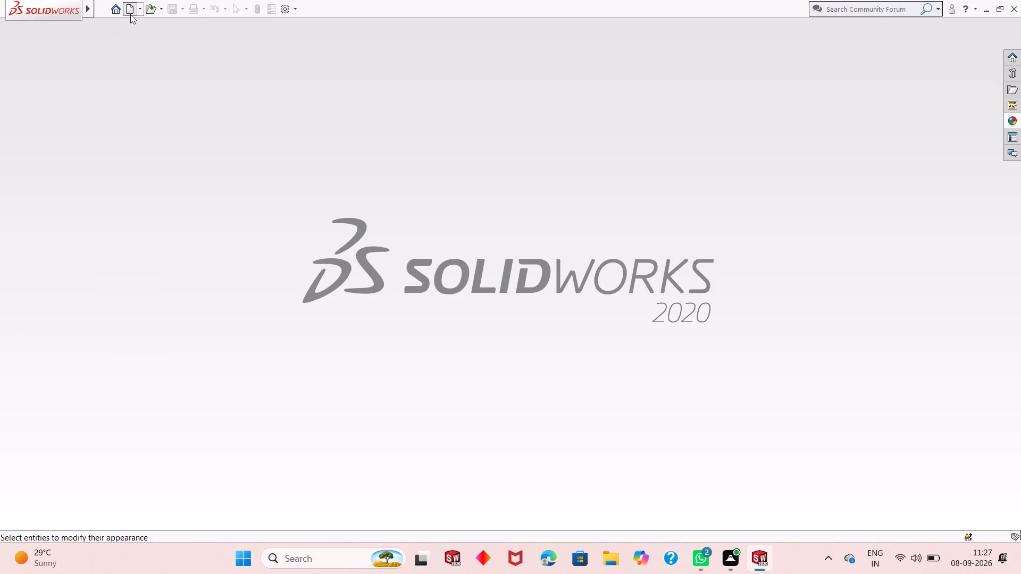
pyautogui.doubleClick(249, 275)
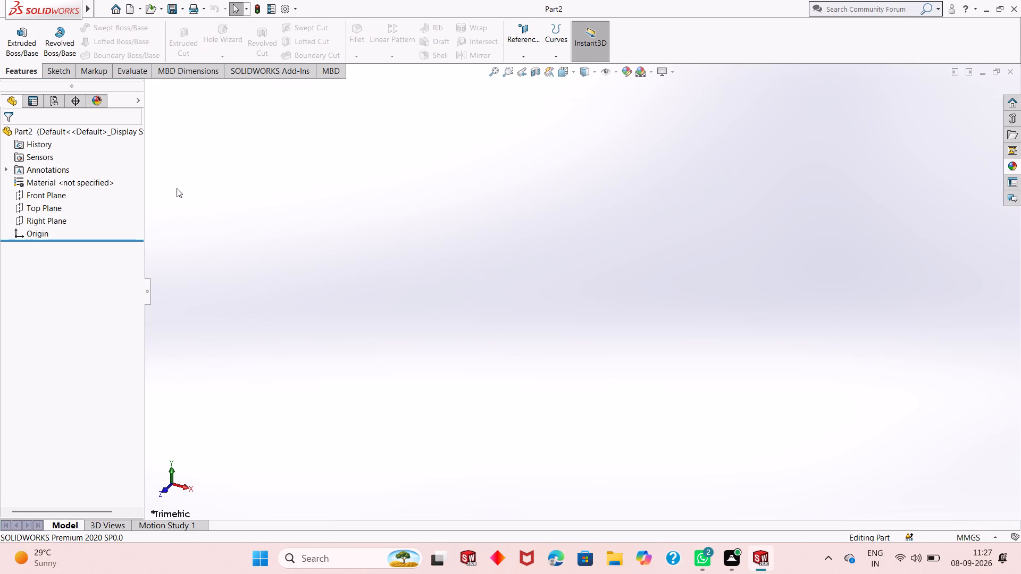
# On the Top Plane, sketch two concentric circles centred on the origin with radii of about 13.5 mm and 29 mm.
pyautogui.click(51, 207)
pyautogui.click(61, 197)
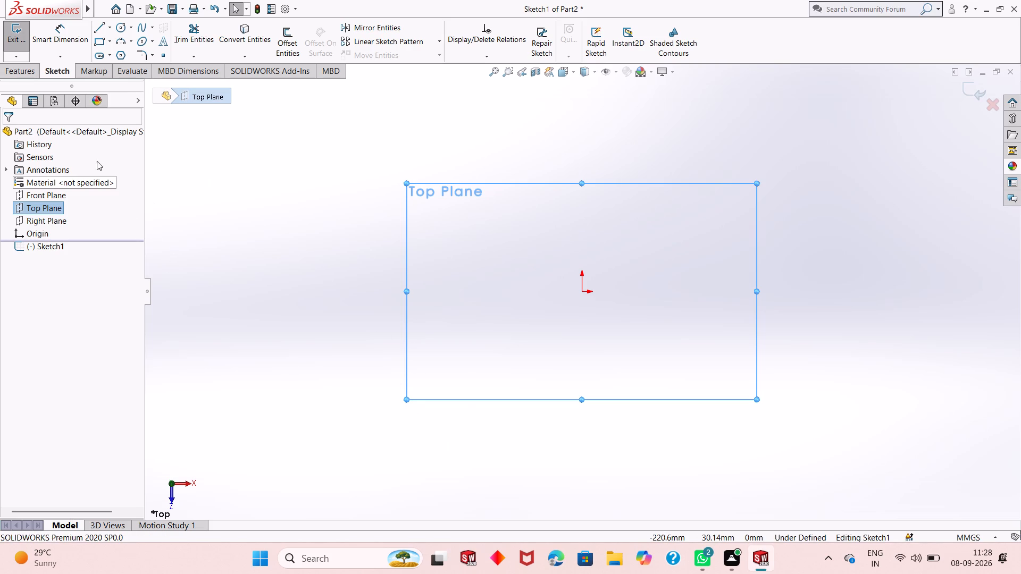
pyautogui.click(116, 30)
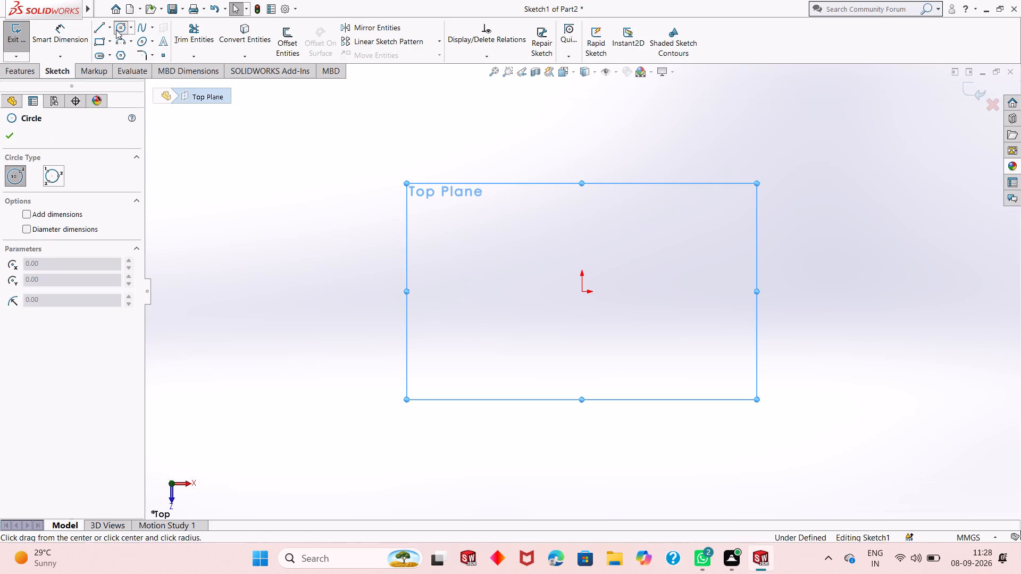
pyautogui.click(582, 291)
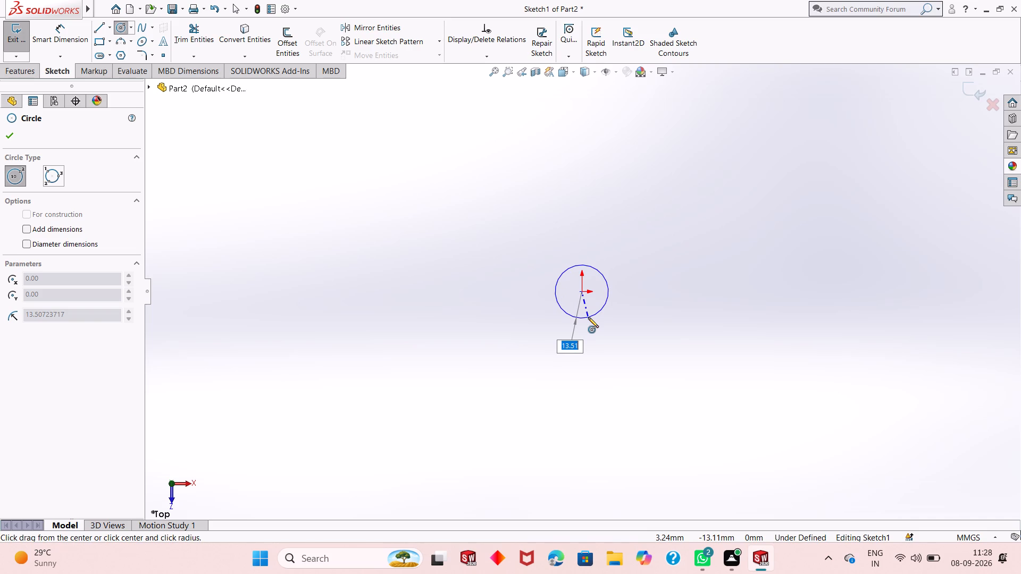
pyautogui.click(588, 317)
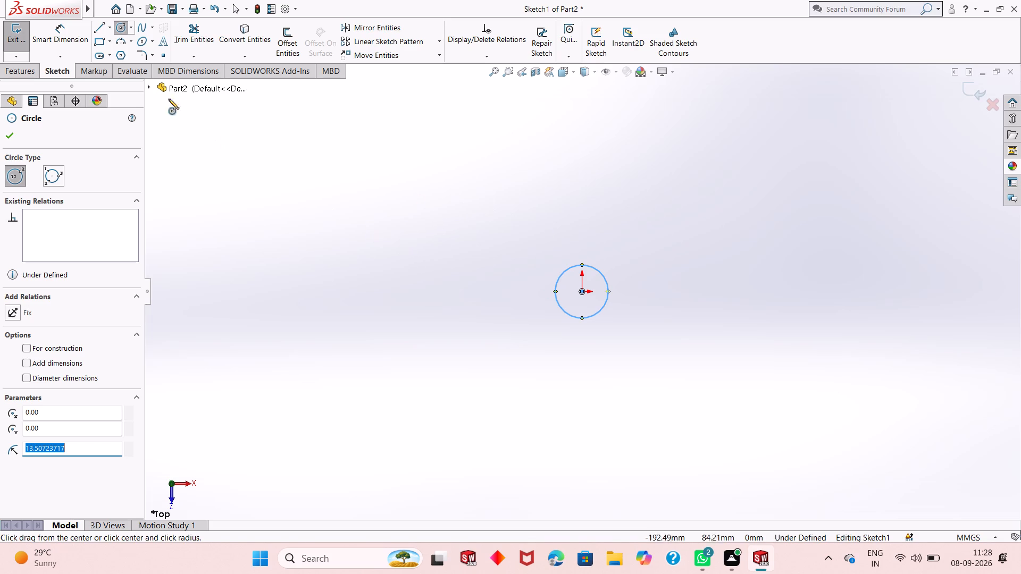
pyautogui.click(582, 289)
pyautogui.click(613, 340)
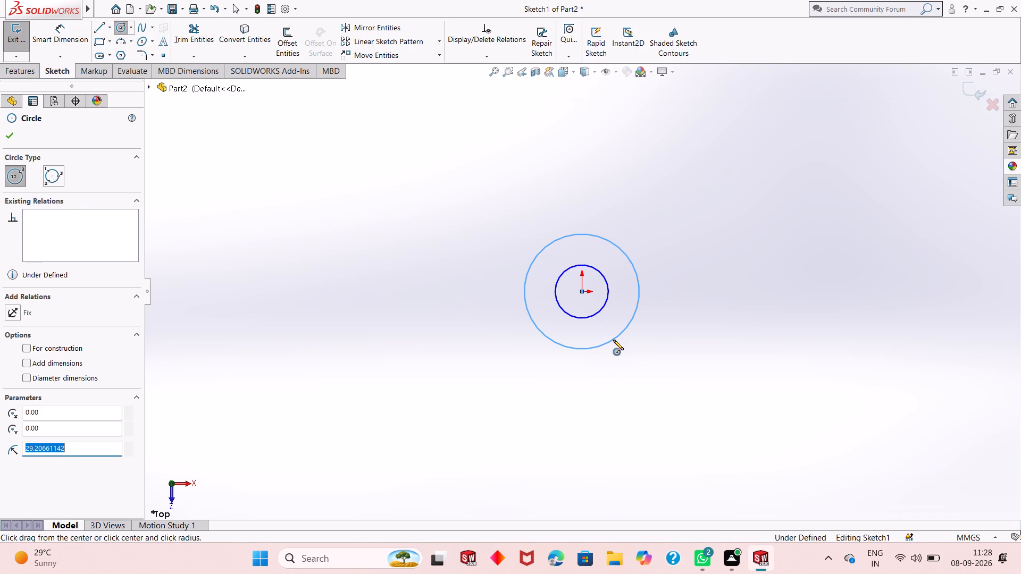
pyautogui.press('Escape')
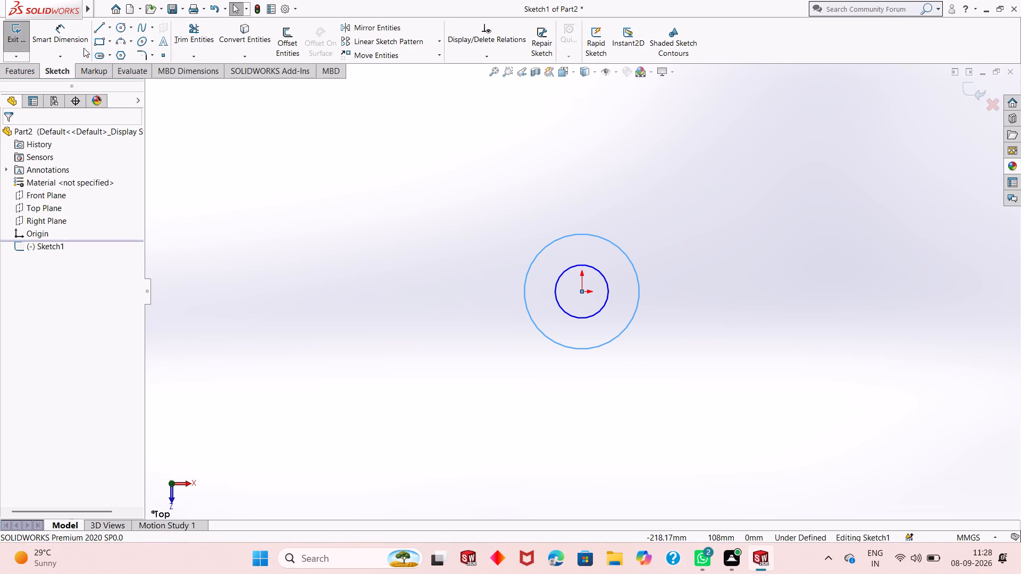
# Dimension the inner circle at the origin with a diameter of 36 mm.
pyautogui.click(66, 38)
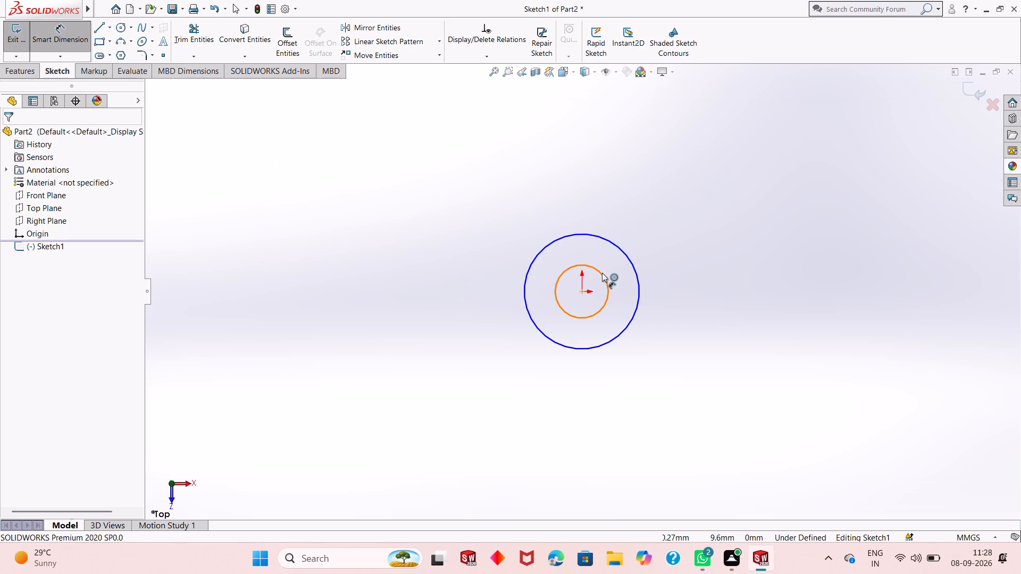
pyautogui.click(602, 273)
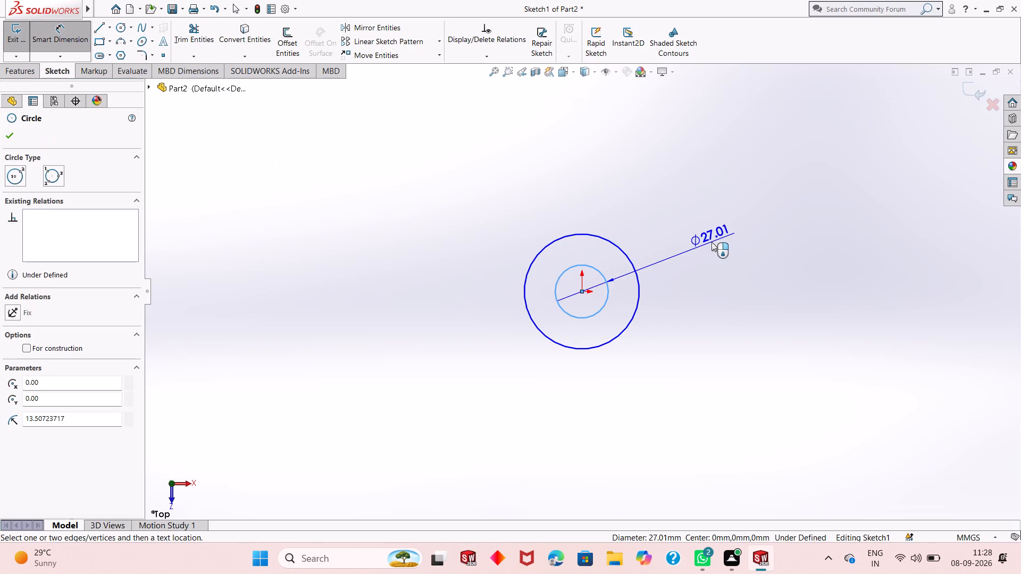
pyautogui.click(712, 242)
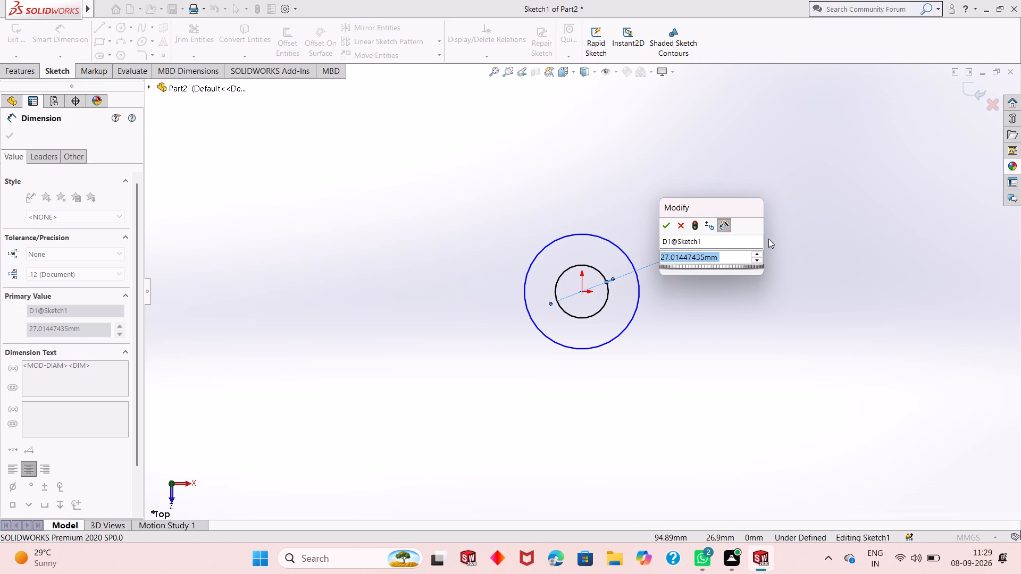
pyautogui.write('18')
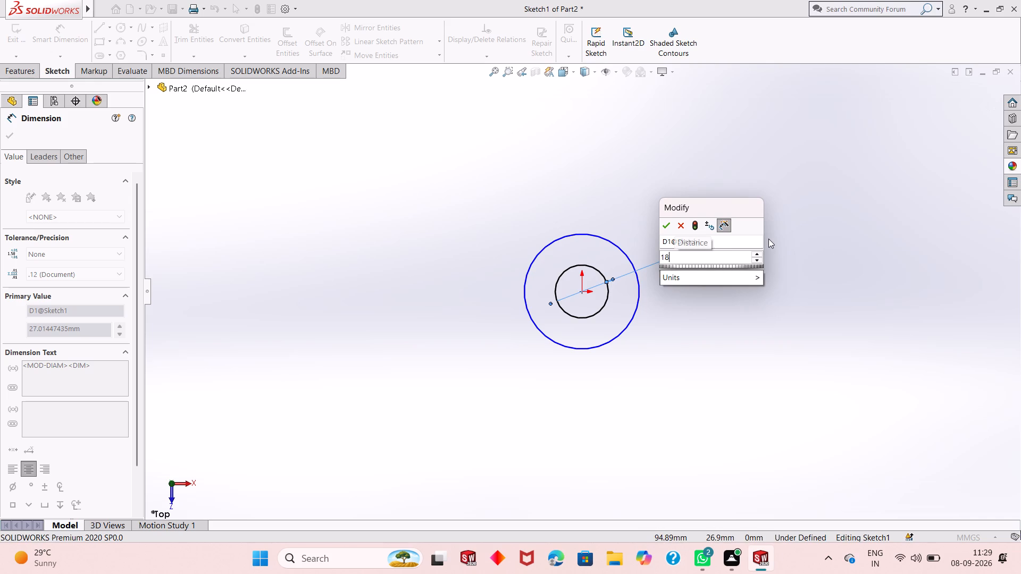
pyautogui.press('BackSpace')
pyautogui.press('BackSpace')
pyautogui.press('BackSpace')
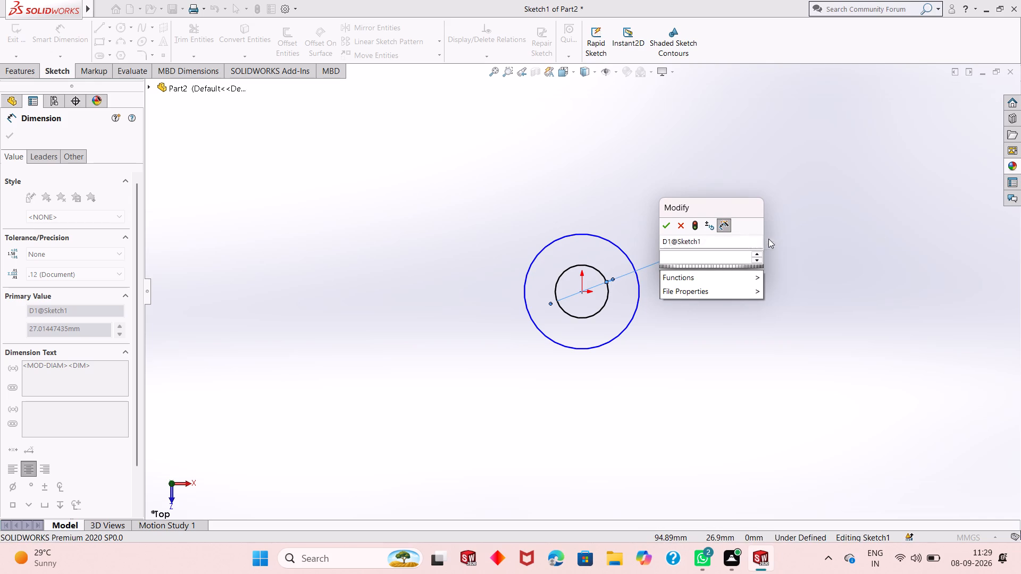
pyautogui.write('36')
pyautogui.press('Return')
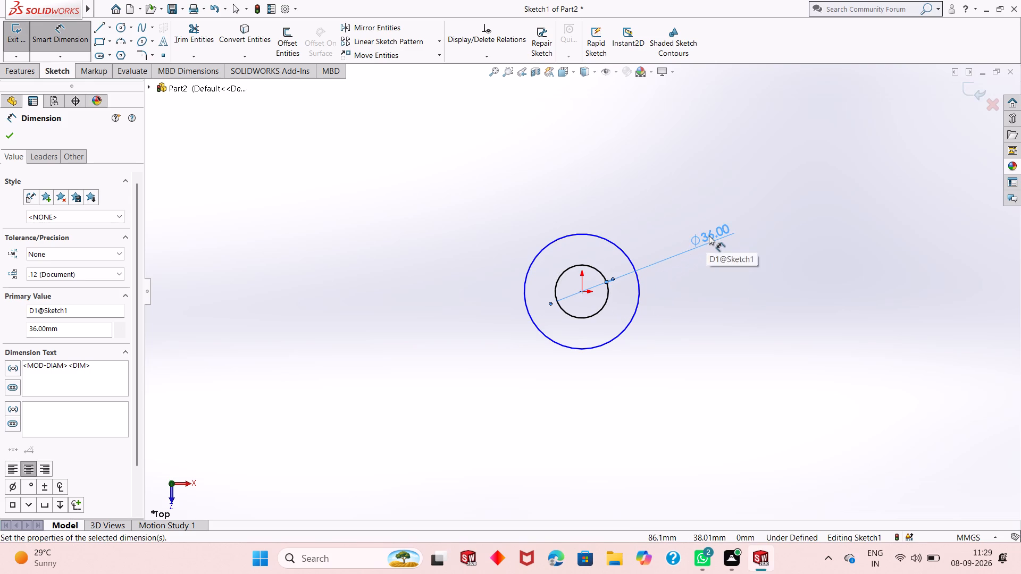
# Dimension the other circle at the origin with a diameter of 12 mm.
pyautogui.click(635, 305)
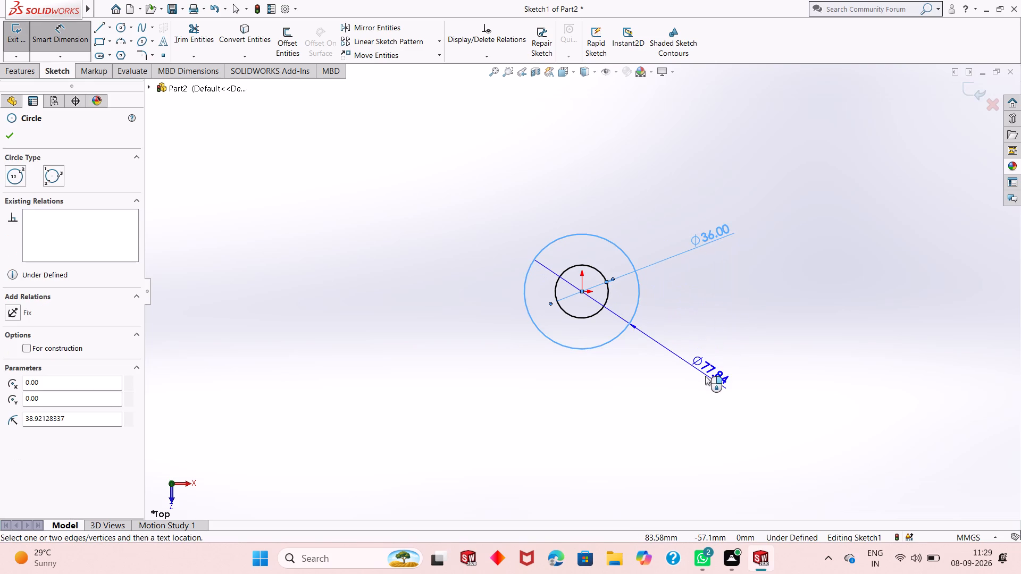
pyautogui.click(705, 376)
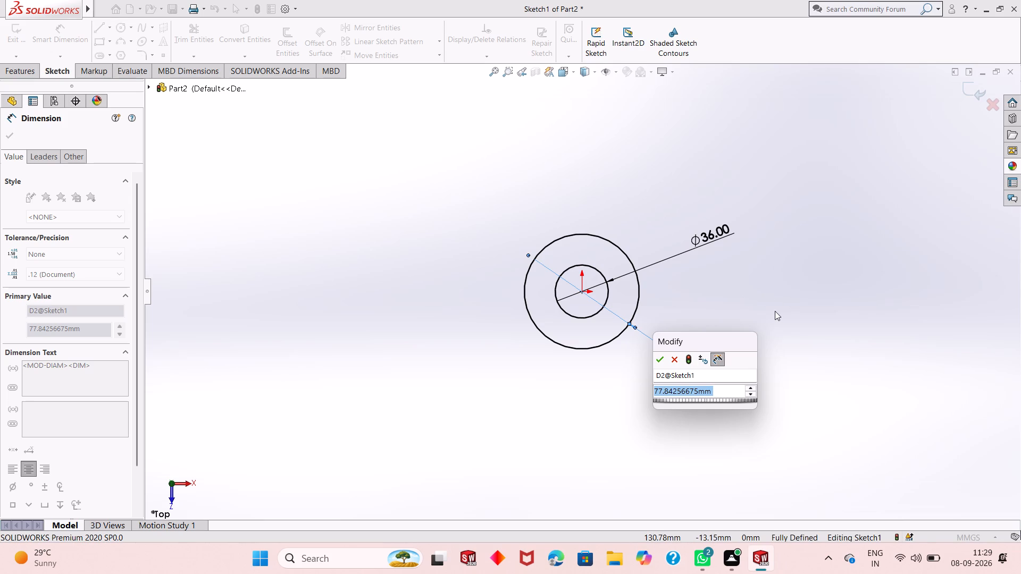
pyautogui.write('12')
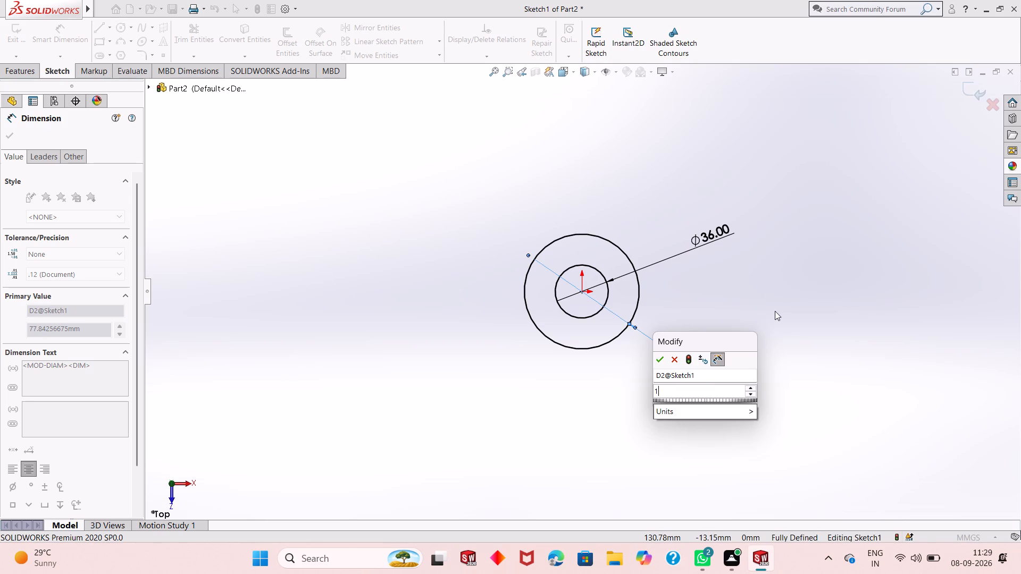
pyautogui.press('Return')
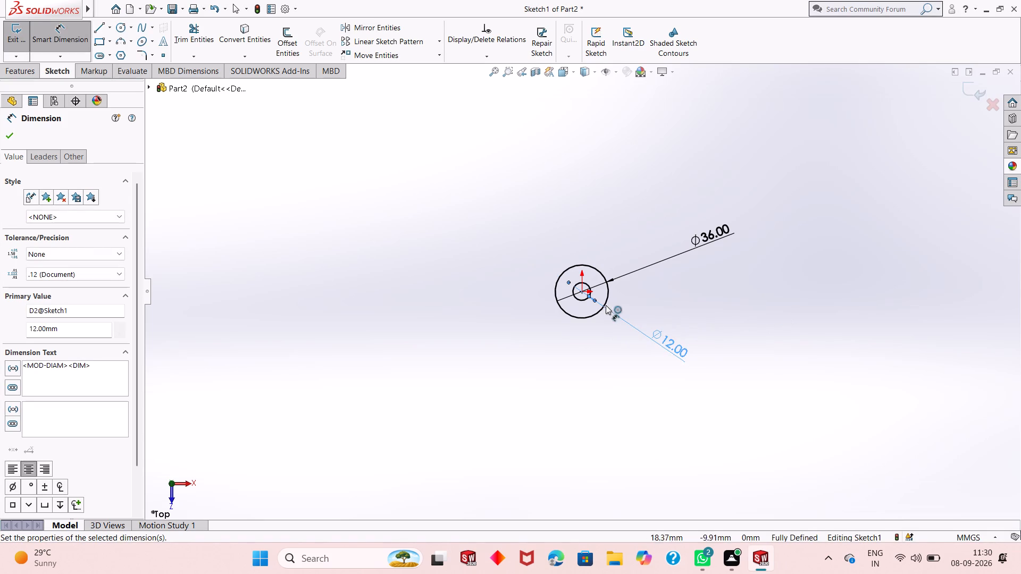
pyautogui.scroll(-6, 591, 296)
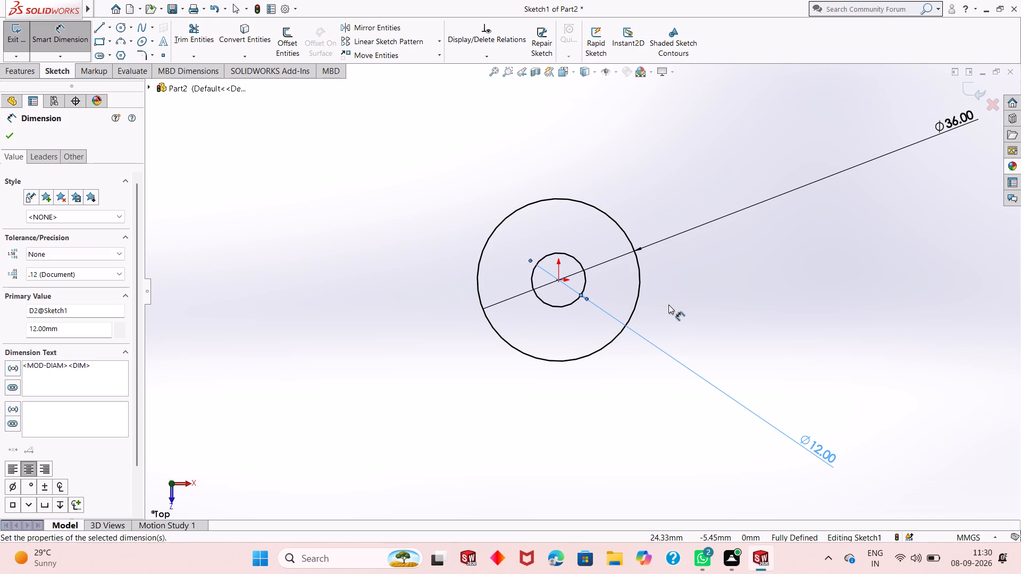
pyautogui.scroll(-1, 682, 321)
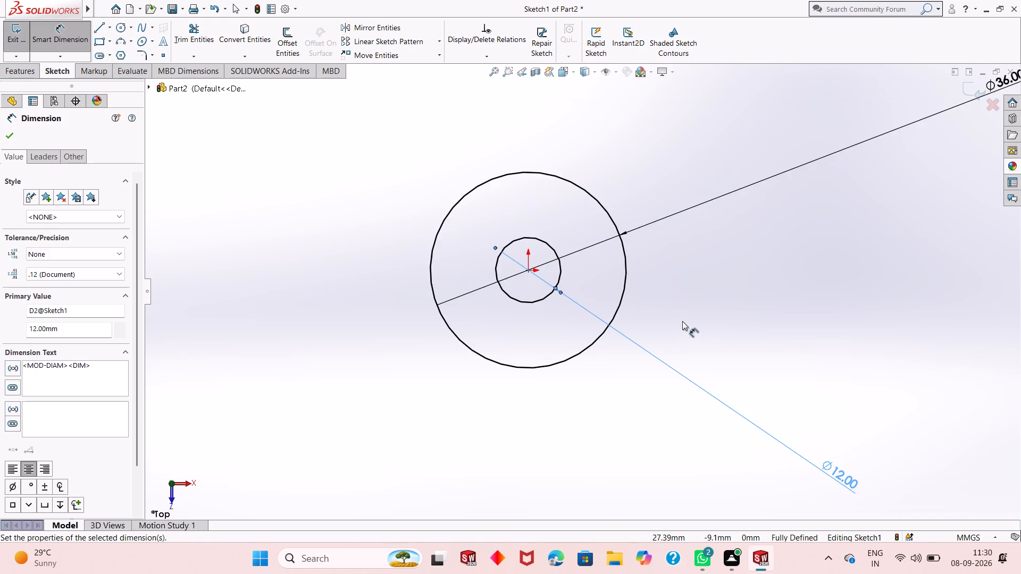
pyautogui.scroll(1, 682, 321)
pyautogui.scroll(-1, 680, 322)
pyautogui.scroll(3, 677, 326)
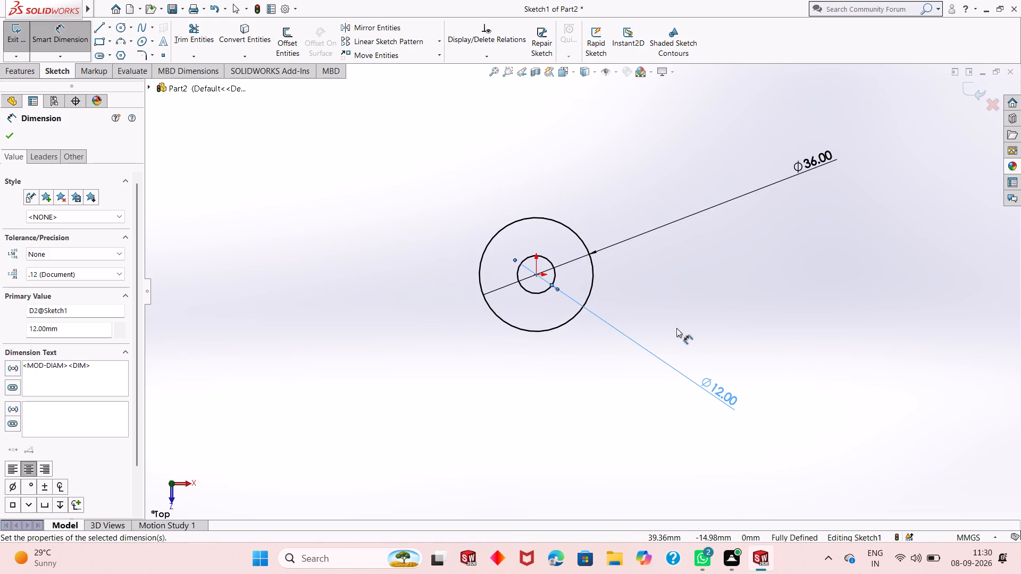
pyautogui.rightClick(676, 328)
pyautogui.click(697, 362)
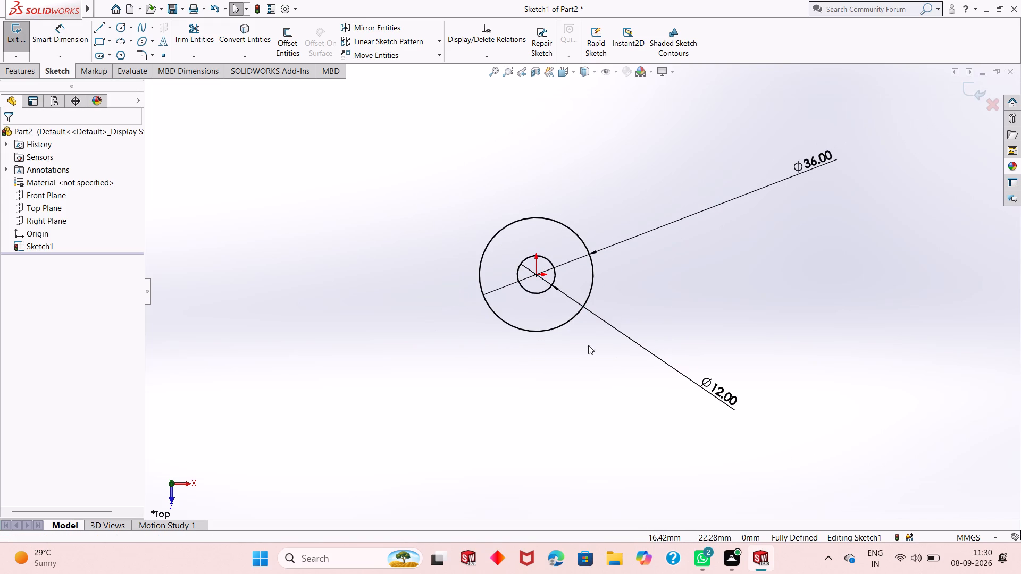
# Sketch two concentric circles of radius 18 mm and 6 mm, centred about 50 mm left of and 92 mm below the origin.
pyautogui.scroll(-1, 598, 174)
pyautogui.scroll(3, 571, 229)
pyautogui.scroll(2, 538, 300)
pyautogui.scroll(-1, 581, 211)
pyautogui.scroll(2, 498, 468)
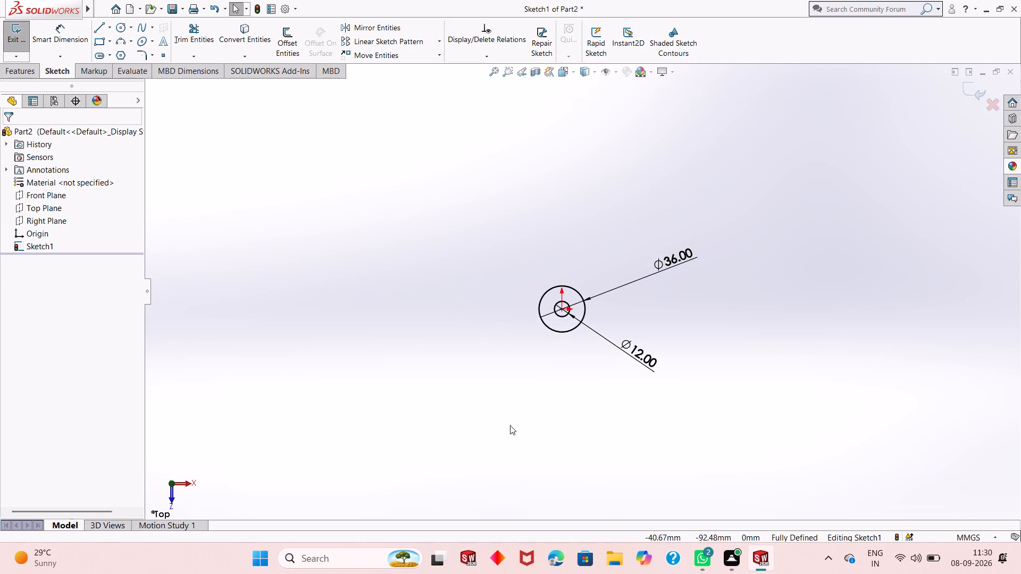
pyautogui.scroll(1, 510, 424)
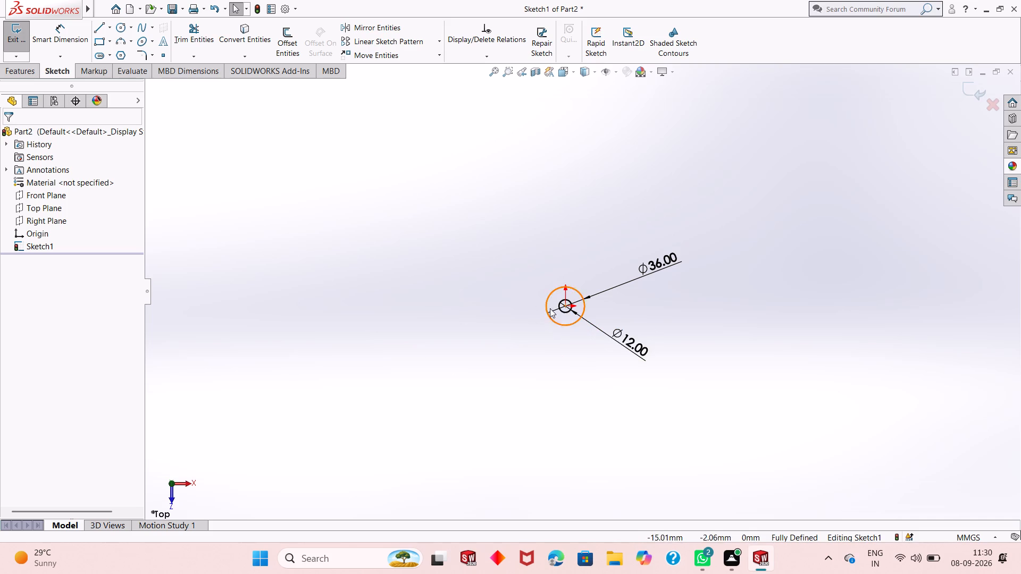
pyautogui.scroll(2, 558, 316)
pyautogui.scroll(-4, 573, 305)
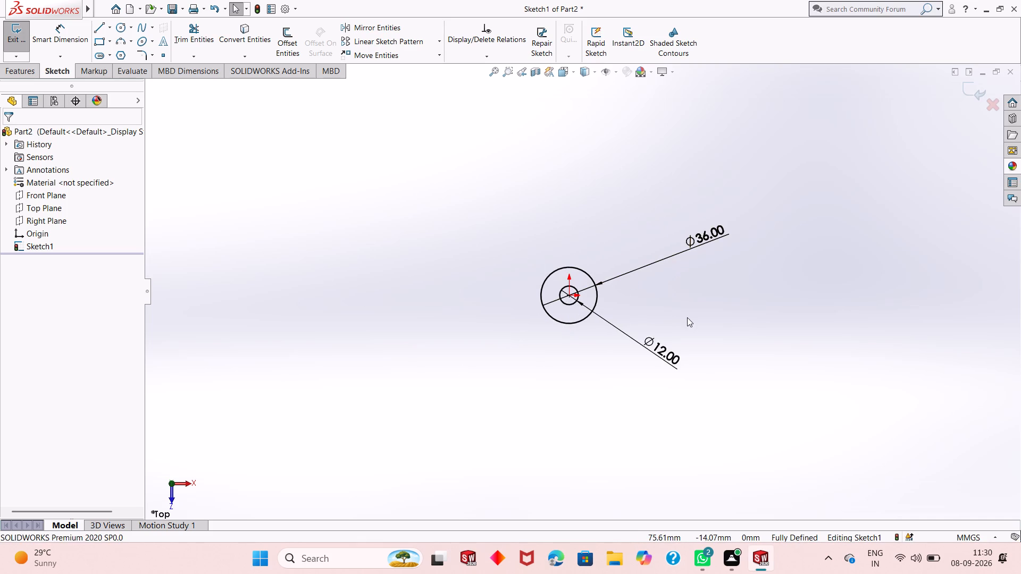
pyautogui.scroll(-1, 587, 317)
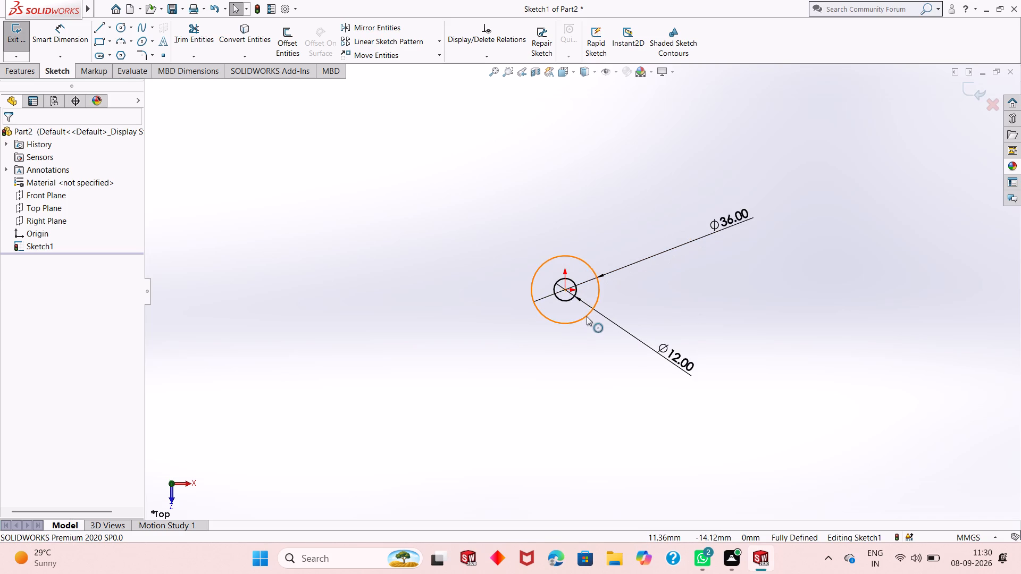
pyautogui.scroll(2, 587, 316)
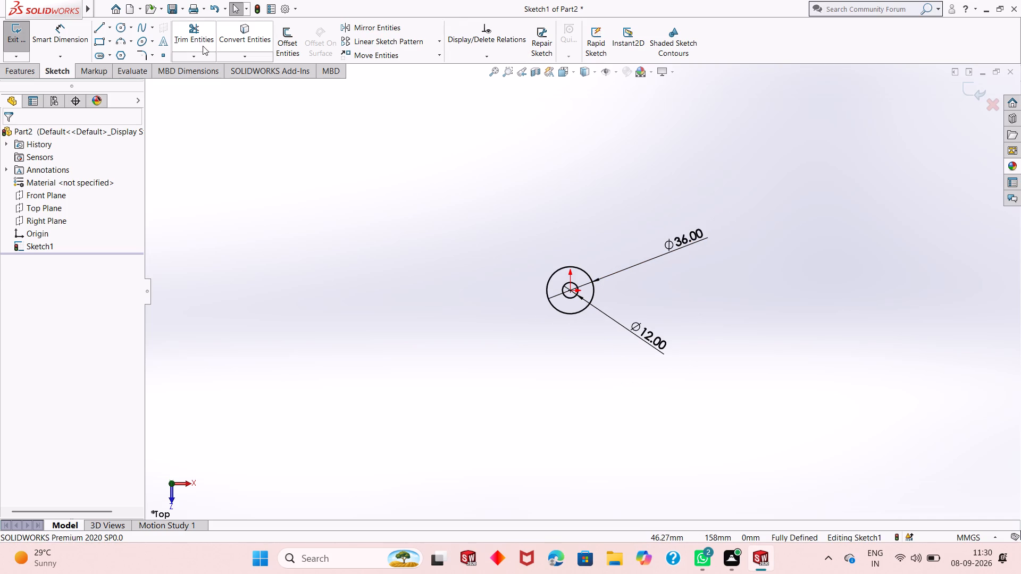
pyautogui.click(118, 28)
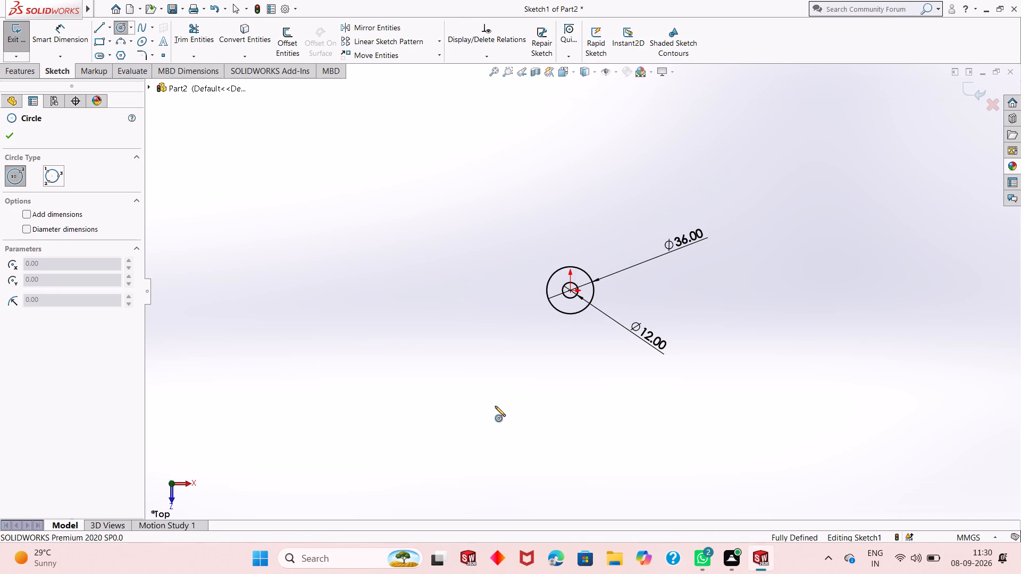
pyautogui.click(505, 410)
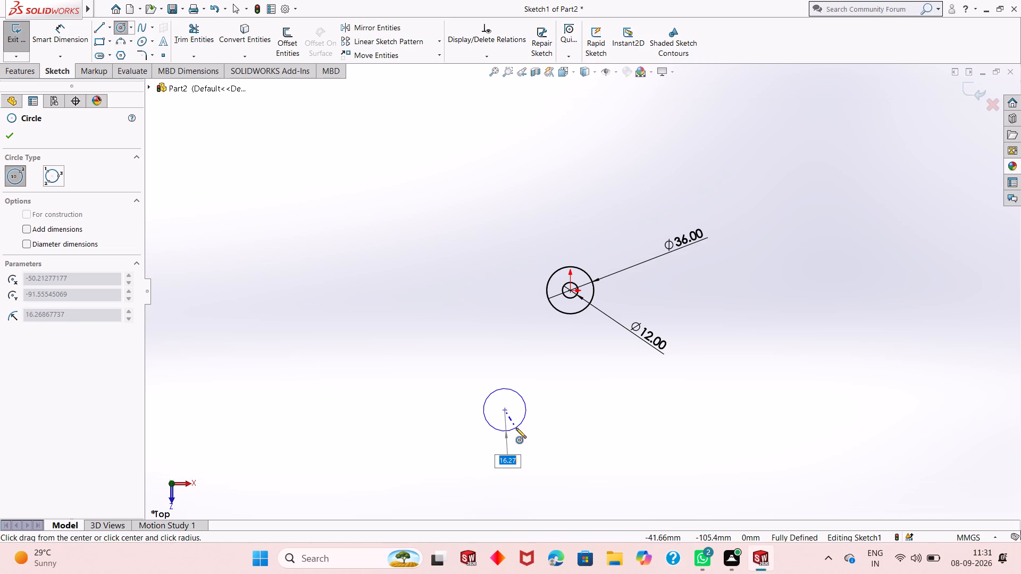
pyautogui.press('1')
pyautogui.press('8')
pyautogui.press('Return')
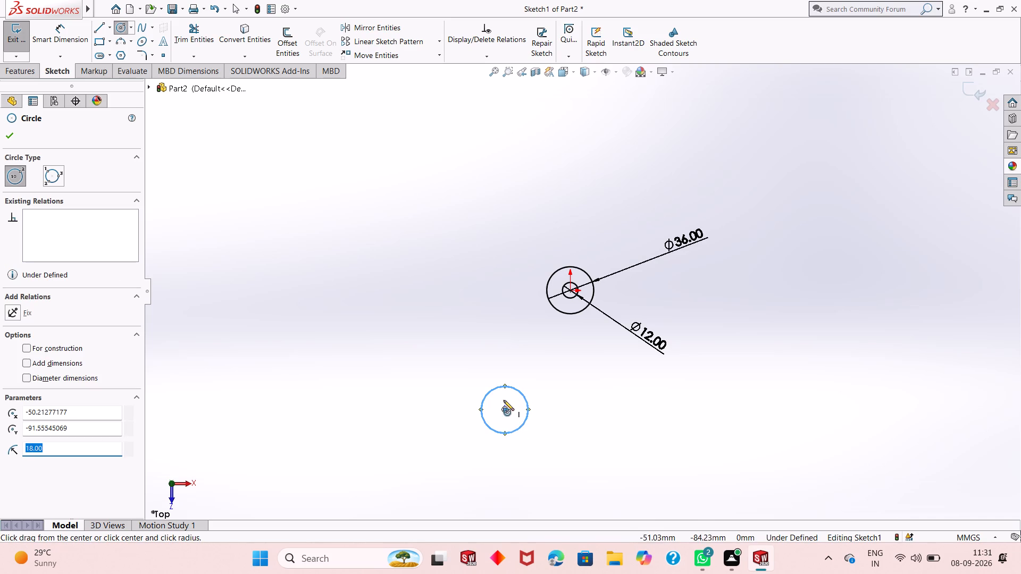
pyautogui.click(505, 410)
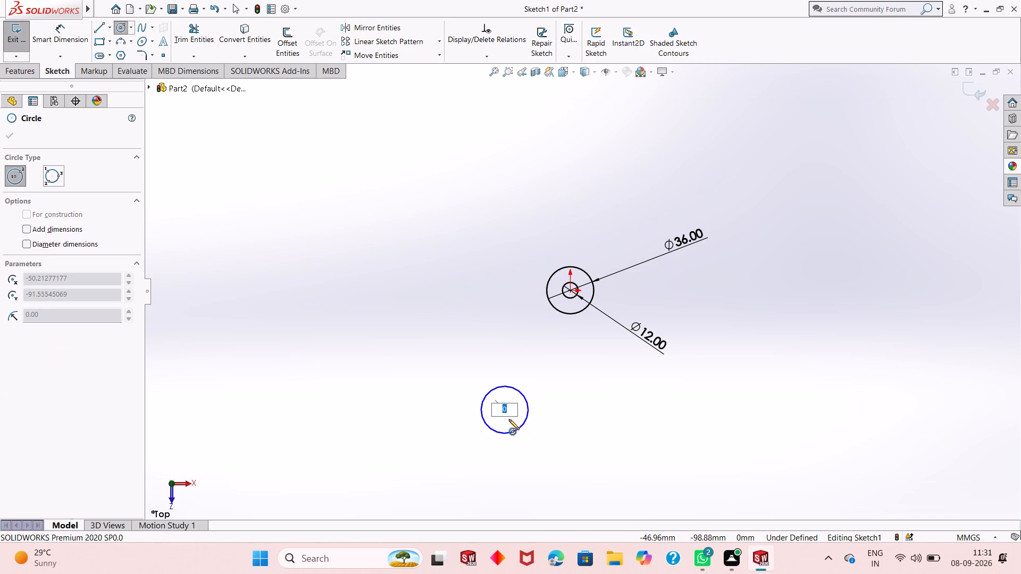
pyautogui.press('6')
pyautogui.press('Return')
pyautogui.rightClick(509, 419)
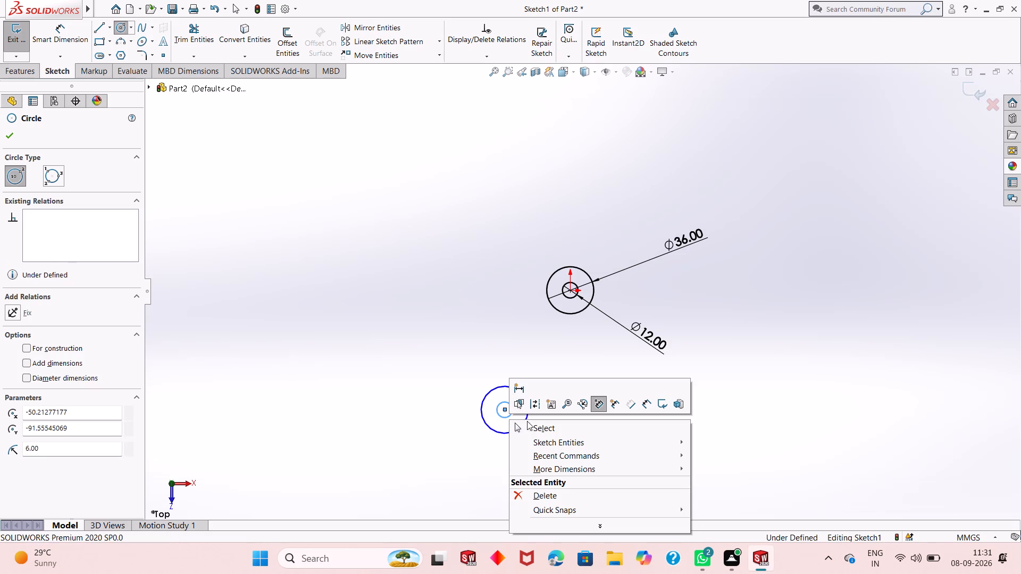
pyautogui.click(517, 323)
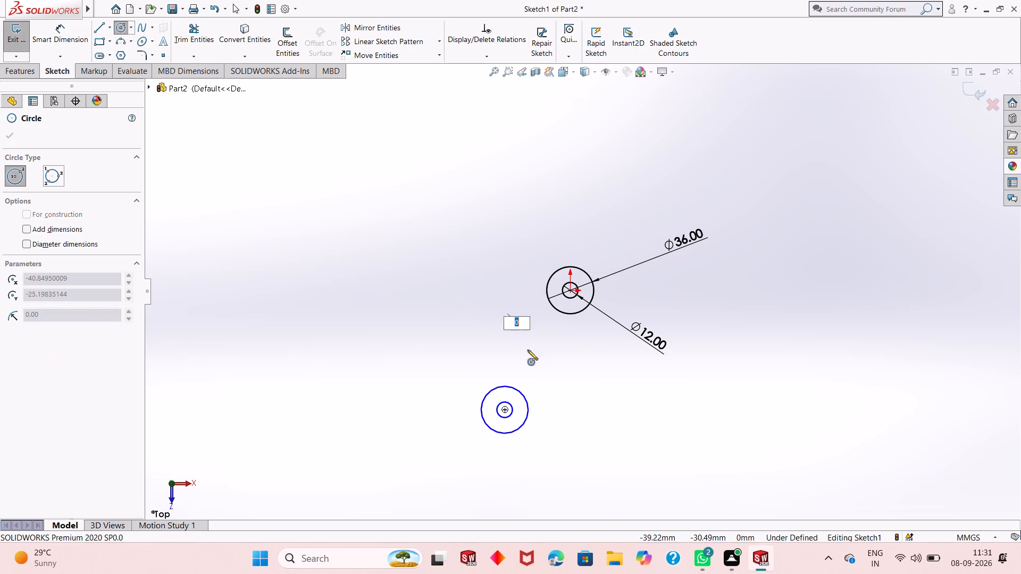
pyautogui.press('Escape')
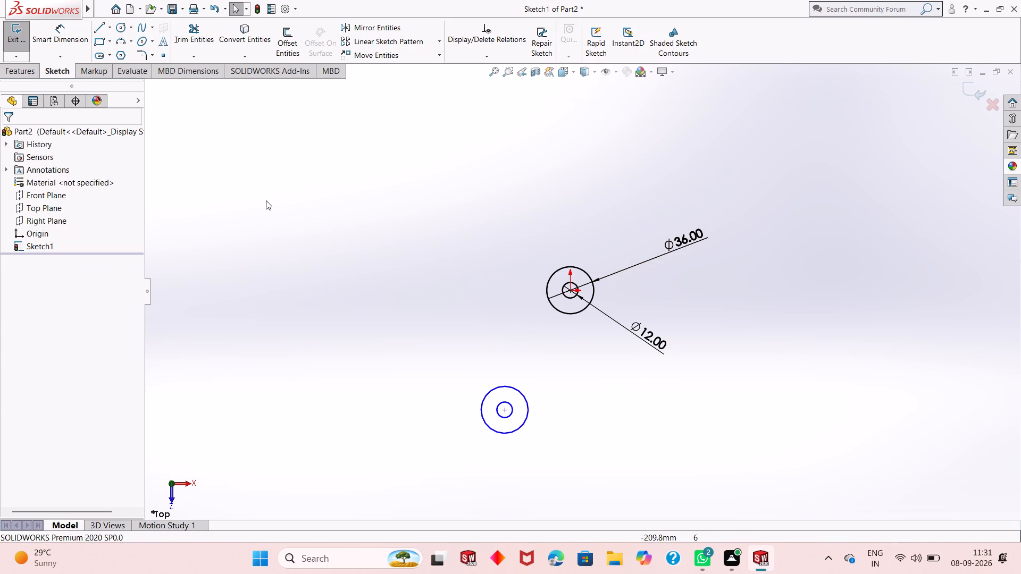
# Sketch two concentric circles of radius 6 mm and 18 mm, centred about 75 mm right of and 92 mm below the origin.
pyautogui.click(124, 30)
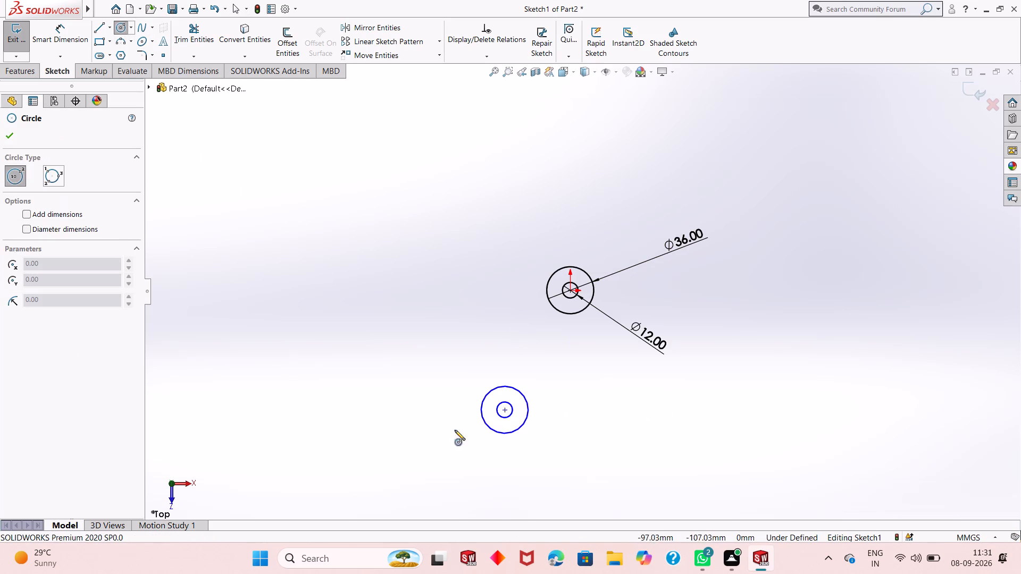
pyautogui.click(668, 411)
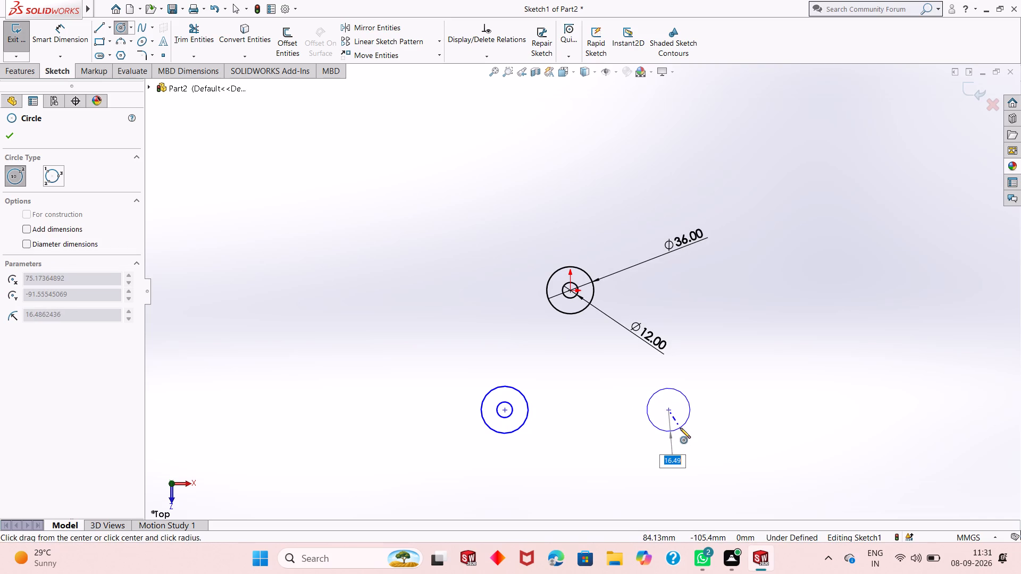
pyautogui.press('6')
pyautogui.press('Return')
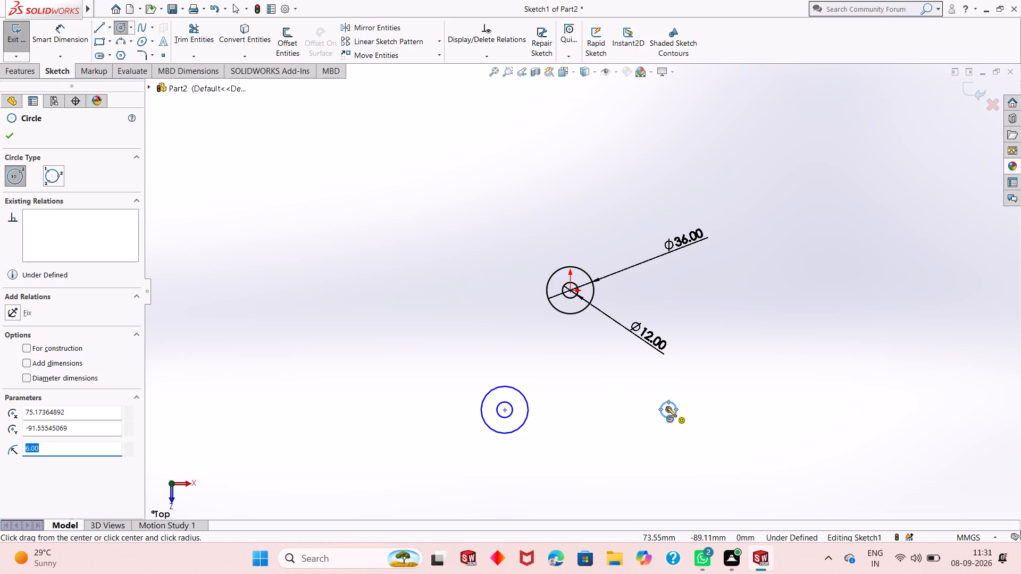
pyautogui.click(668, 408)
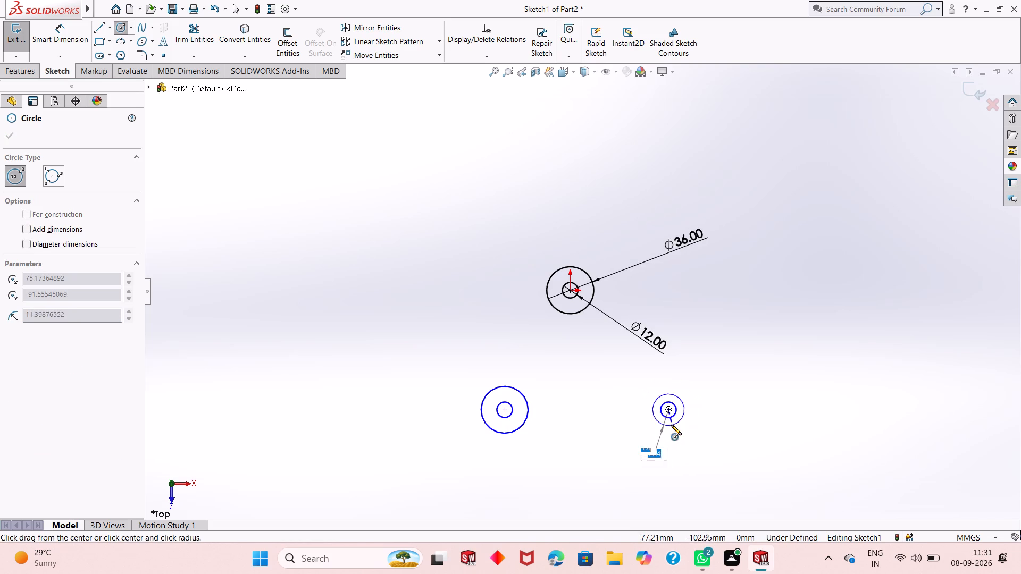
pyautogui.press('Escape')
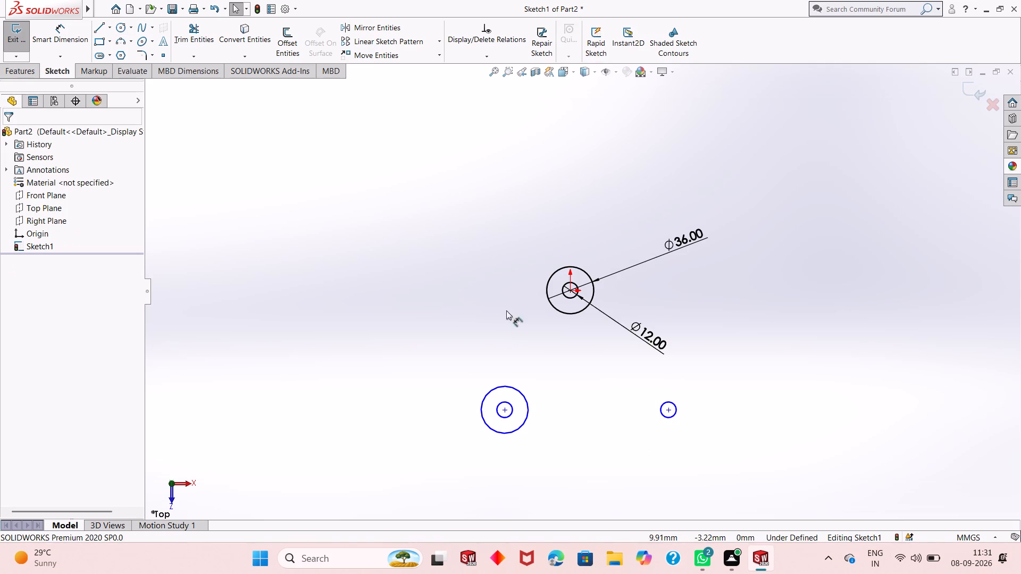
pyautogui.click(123, 29)
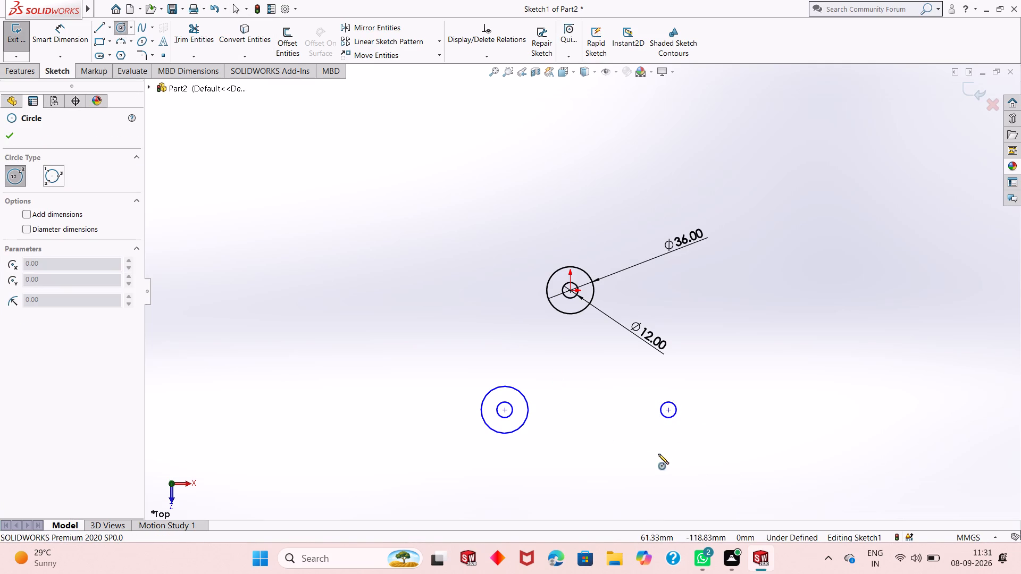
pyautogui.click(667, 407)
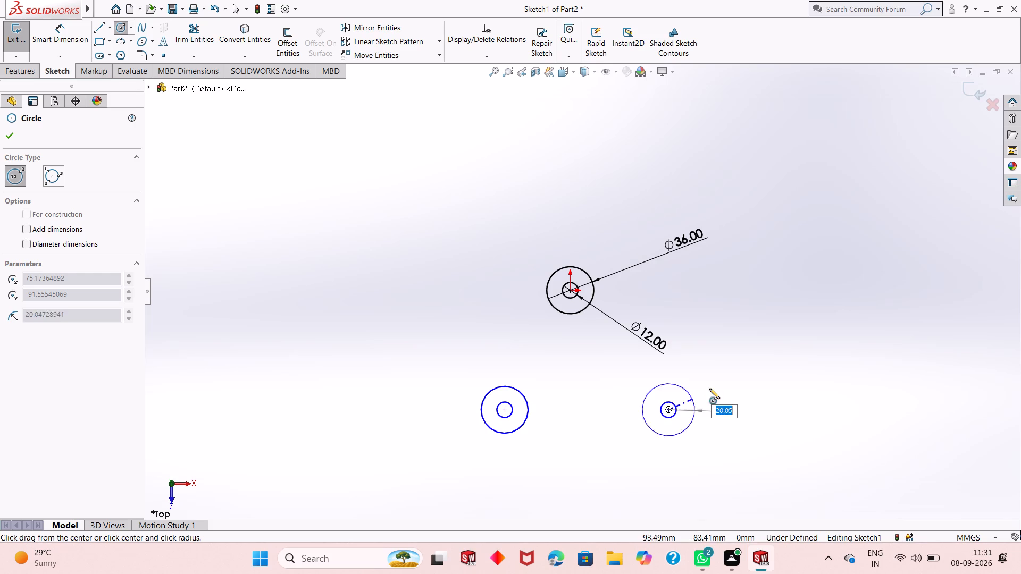
pyautogui.write('18')
pyautogui.press('Return')
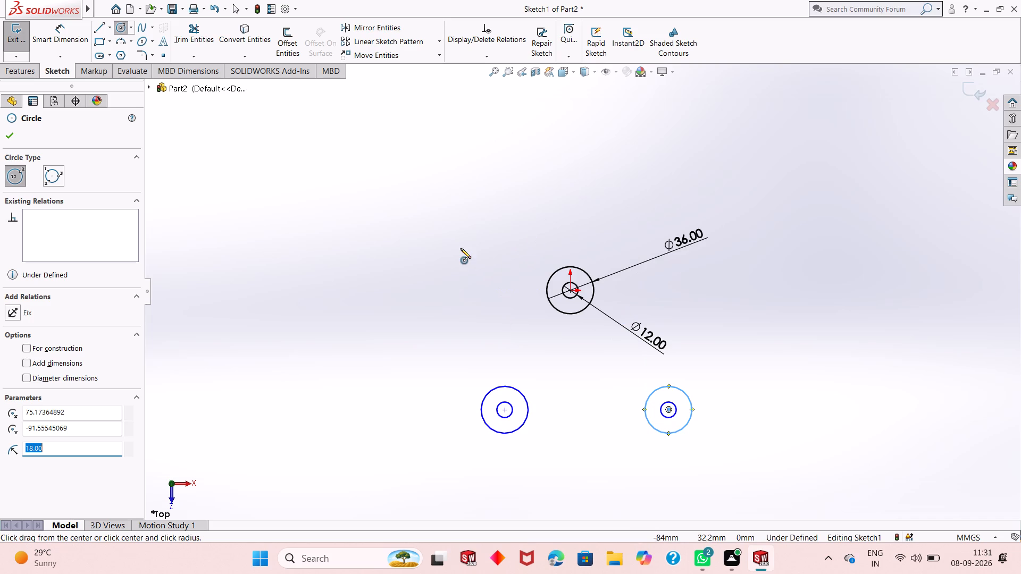
pyautogui.press('Escape')
# Dimension the lower-left pair of concentric circles with diameters of 36 mm for the outer and 12 mm for the inner.
pyautogui.click(56, 38)
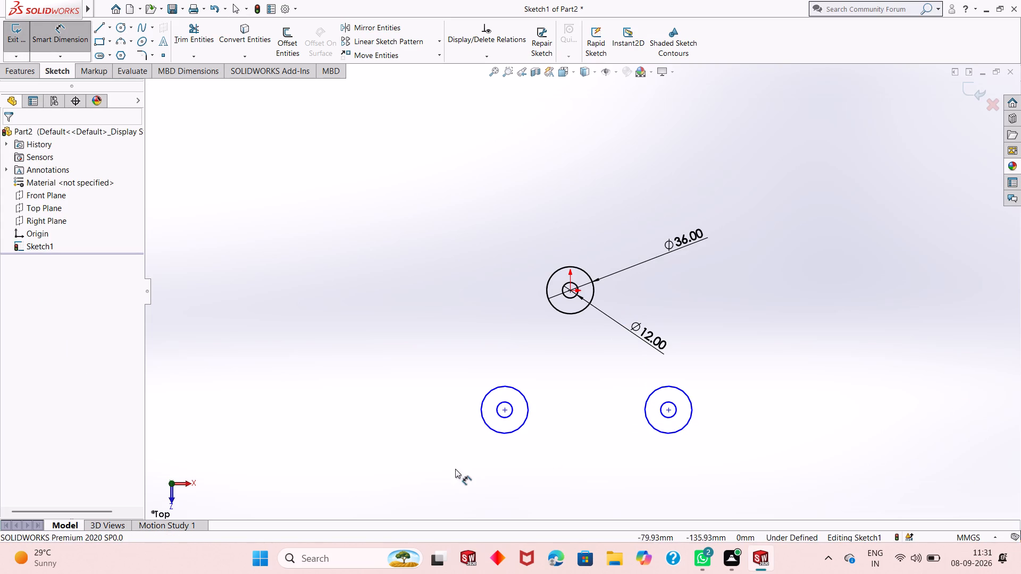
pyautogui.click(488, 425)
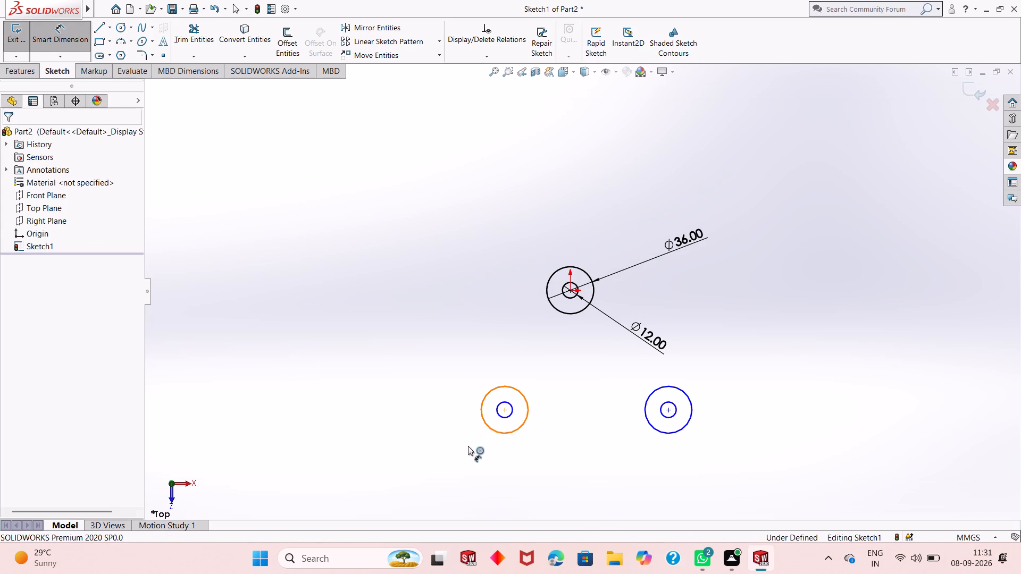
pyautogui.click(445, 470)
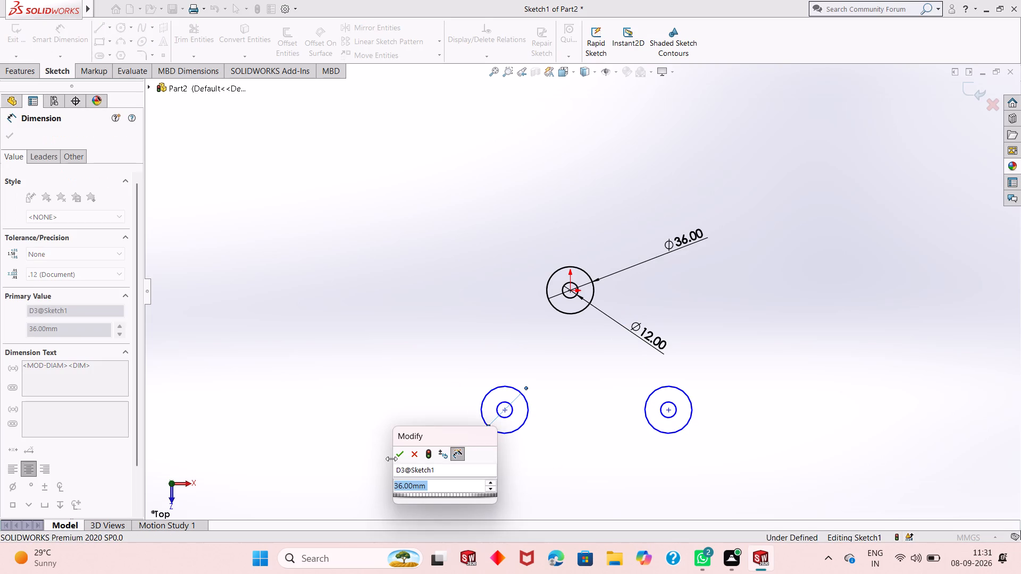
pyautogui.click(395, 457)
pyautogui.click(510, 417)
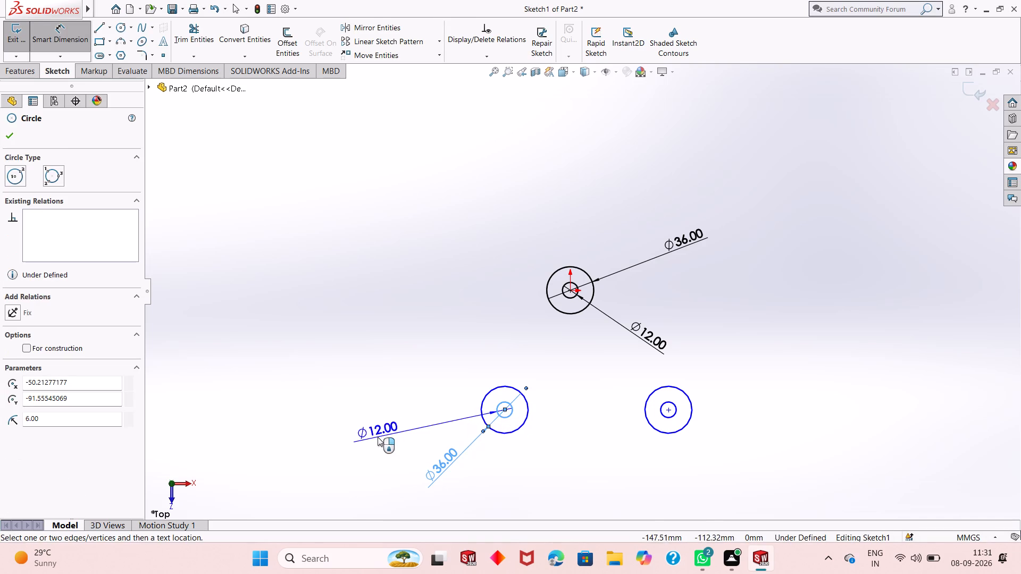
pyautogui.click(377, 438)
pyautogui.click(338, 425)
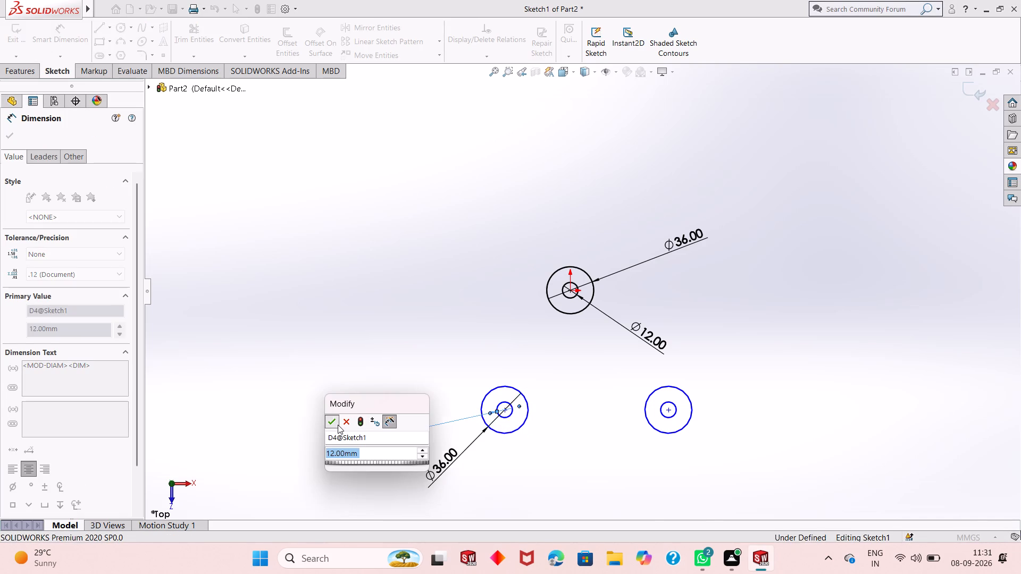
# Dimension the lower-right pair of concentric circles with diameters of 36 mm for the outer and 12 mm for the inner.
pyautogui.click(688, 420)
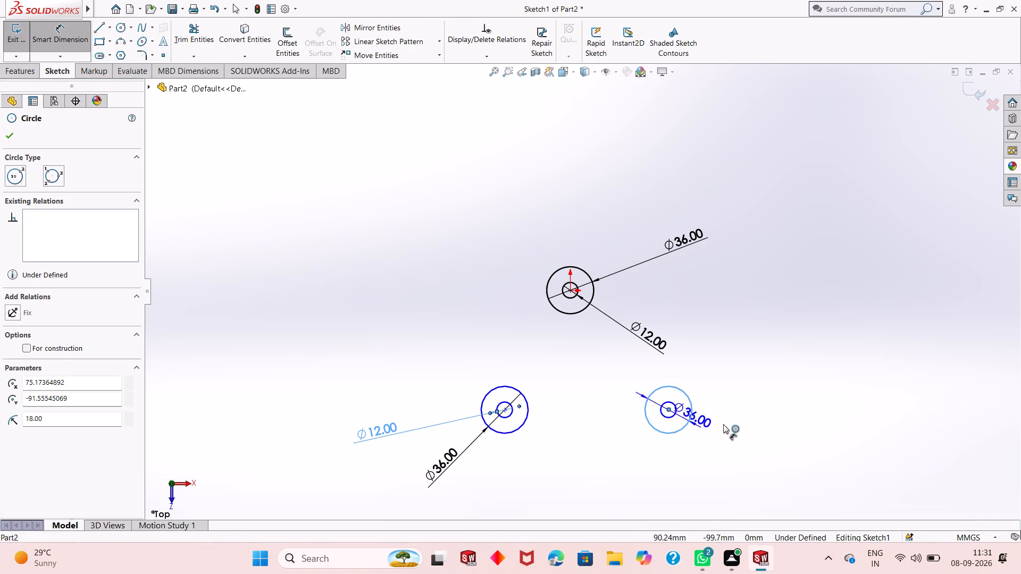
pyautogui.click(758, 446)
pyautogui.click(710, 434)
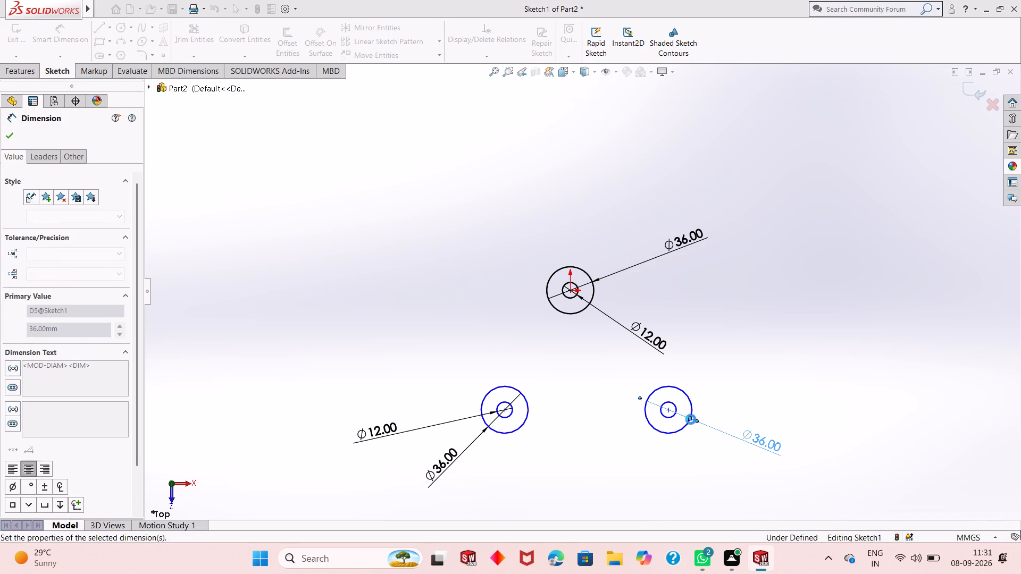
pyautogui.click(676, 408)
pyautogui.click(803, 433)
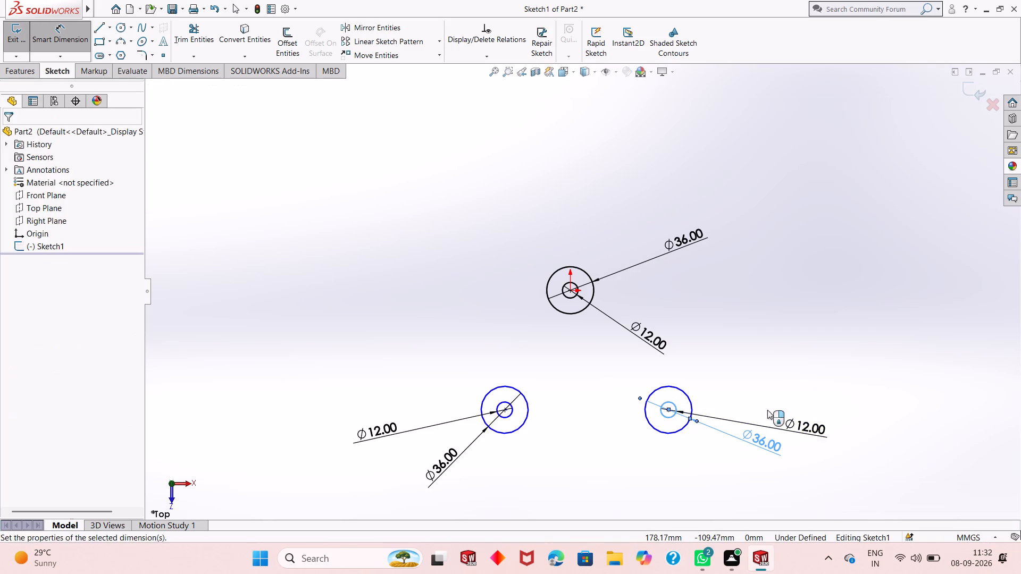
pyautogui.click(758, 420)
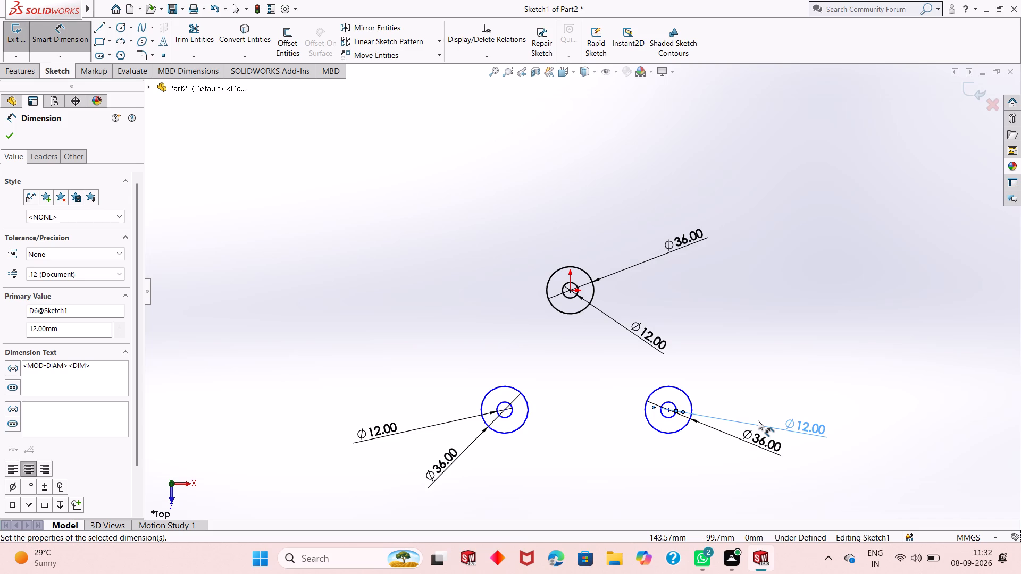
# Dimension the horizontal distance between the origin and the lower-left circles' centre as 25 mm.
pyautogui.click(570, 291)
pyautogui.click(507, 410)
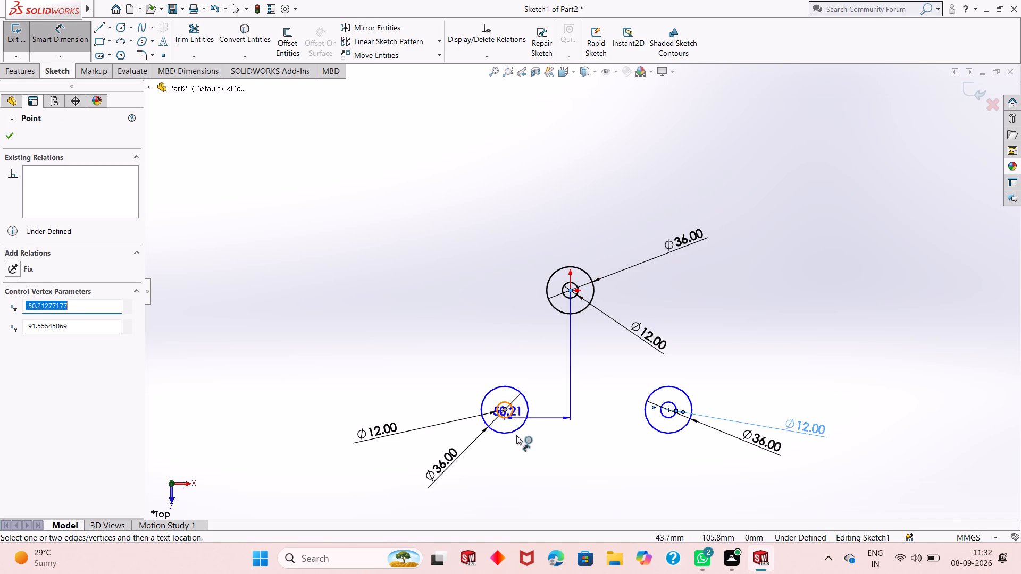
pyautogui.click(523, 470)
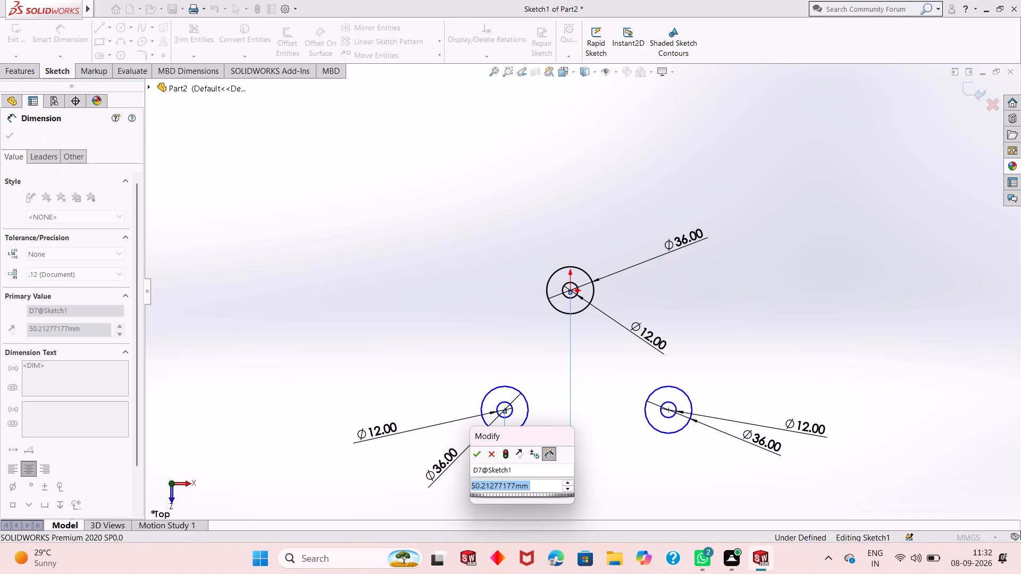
pyautogui.write('25')
pyautogui.press('Return')
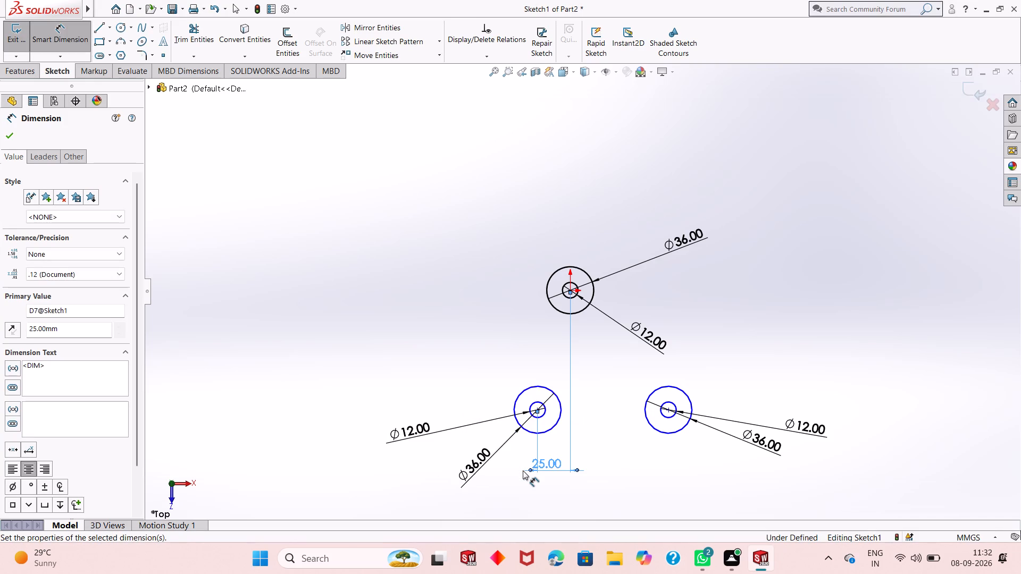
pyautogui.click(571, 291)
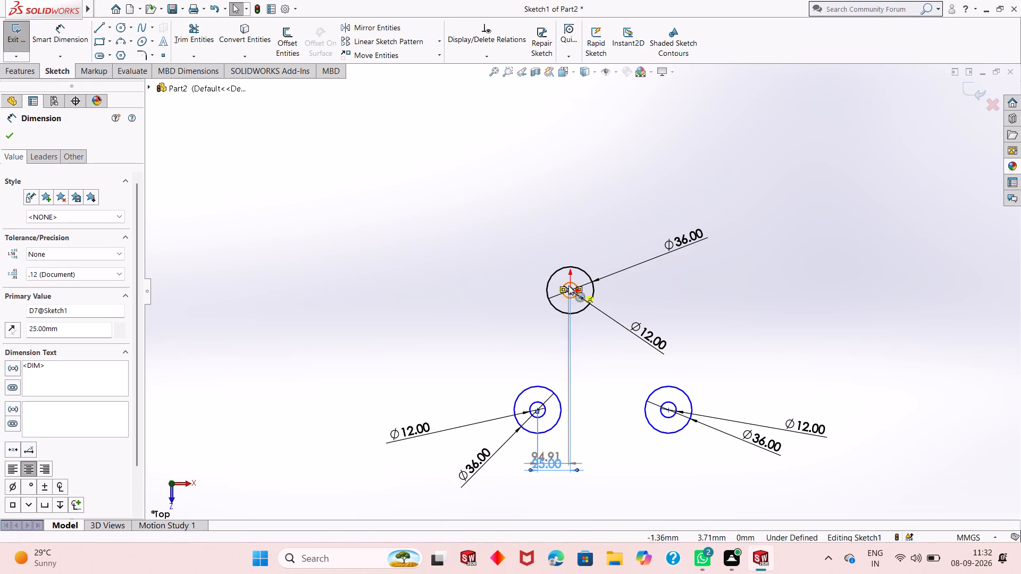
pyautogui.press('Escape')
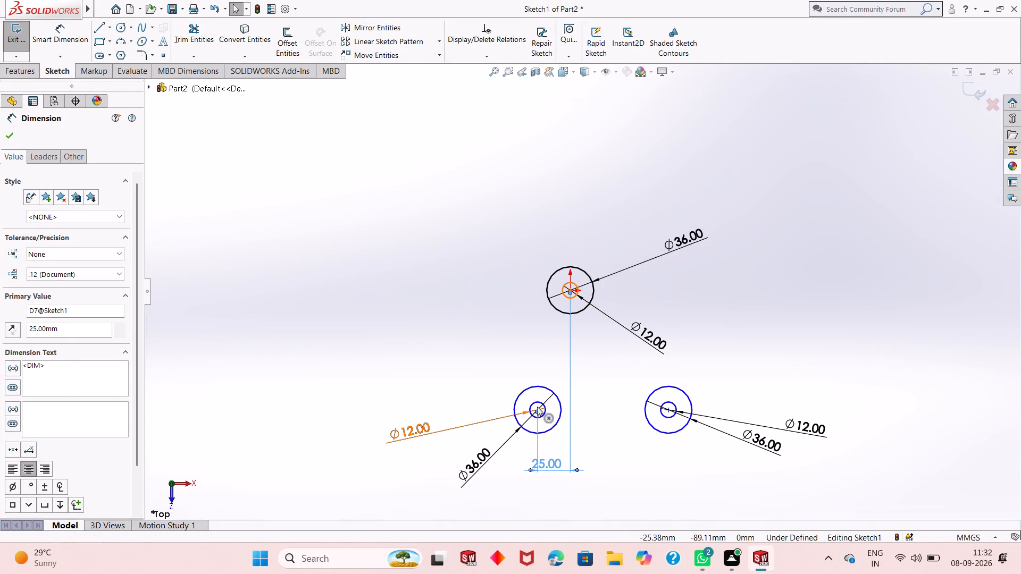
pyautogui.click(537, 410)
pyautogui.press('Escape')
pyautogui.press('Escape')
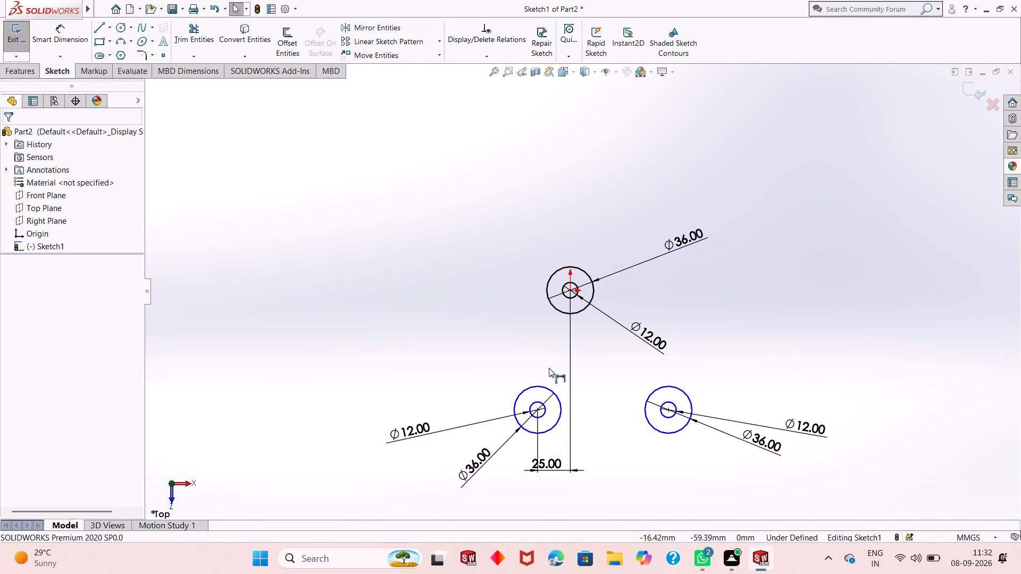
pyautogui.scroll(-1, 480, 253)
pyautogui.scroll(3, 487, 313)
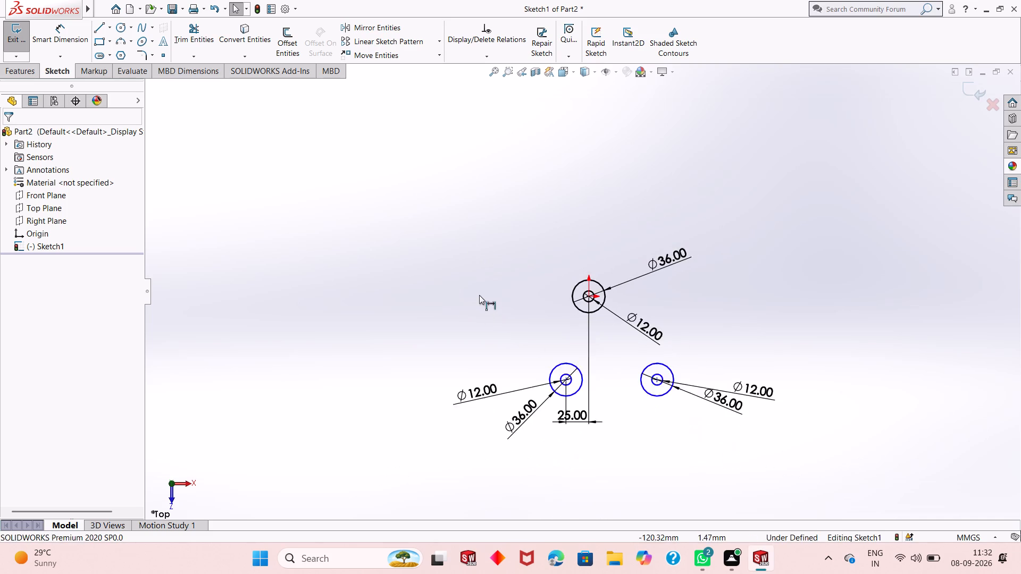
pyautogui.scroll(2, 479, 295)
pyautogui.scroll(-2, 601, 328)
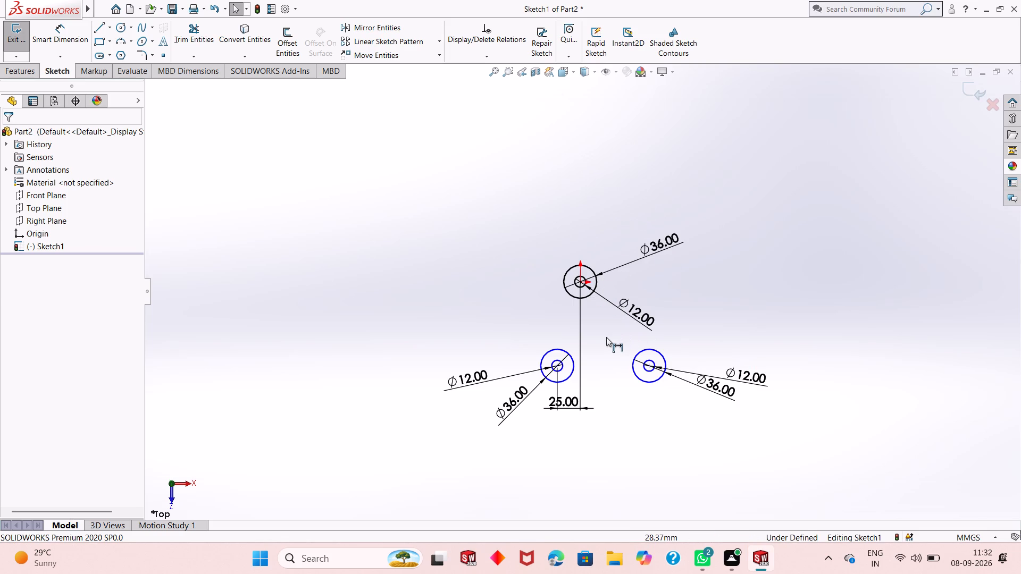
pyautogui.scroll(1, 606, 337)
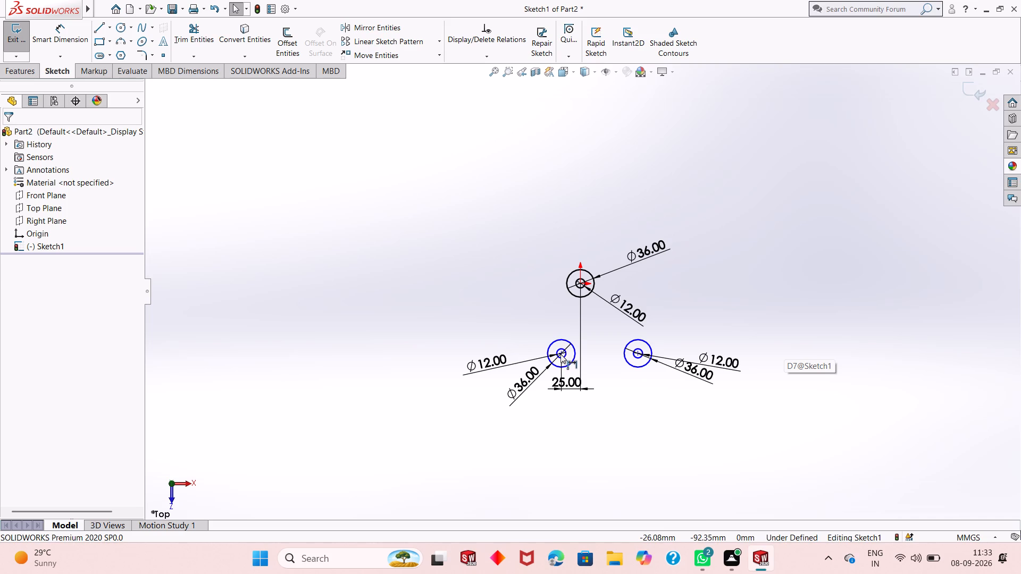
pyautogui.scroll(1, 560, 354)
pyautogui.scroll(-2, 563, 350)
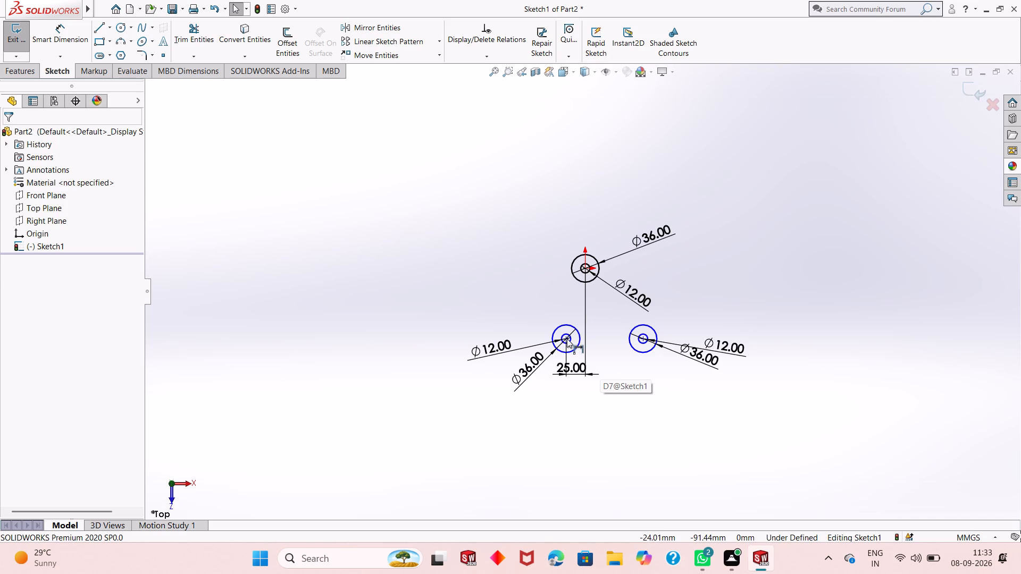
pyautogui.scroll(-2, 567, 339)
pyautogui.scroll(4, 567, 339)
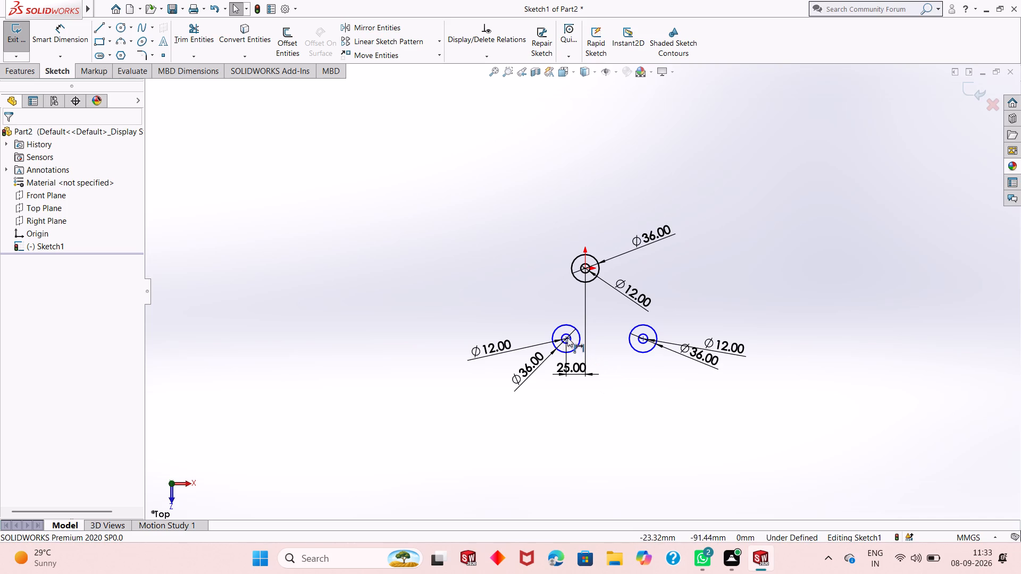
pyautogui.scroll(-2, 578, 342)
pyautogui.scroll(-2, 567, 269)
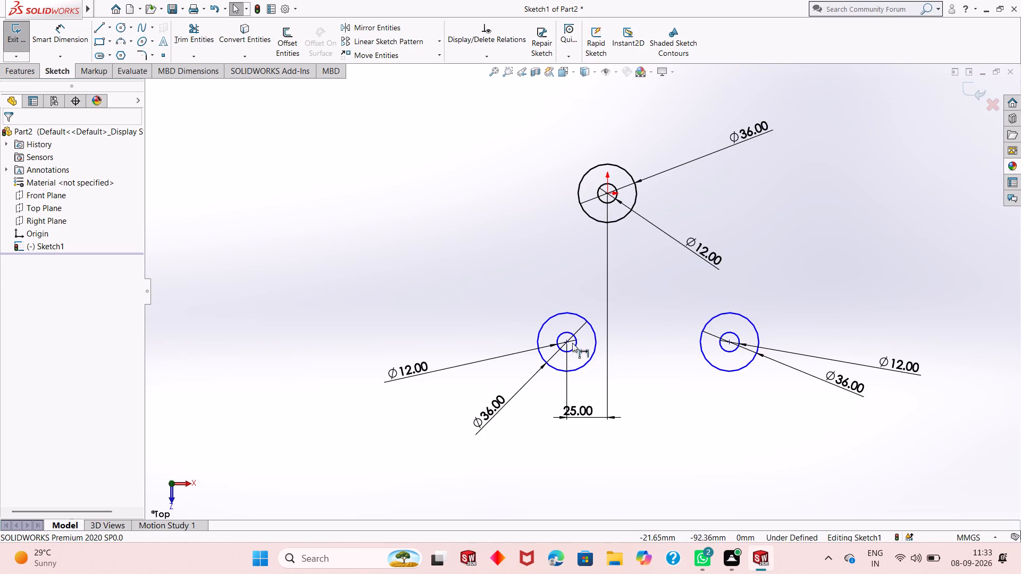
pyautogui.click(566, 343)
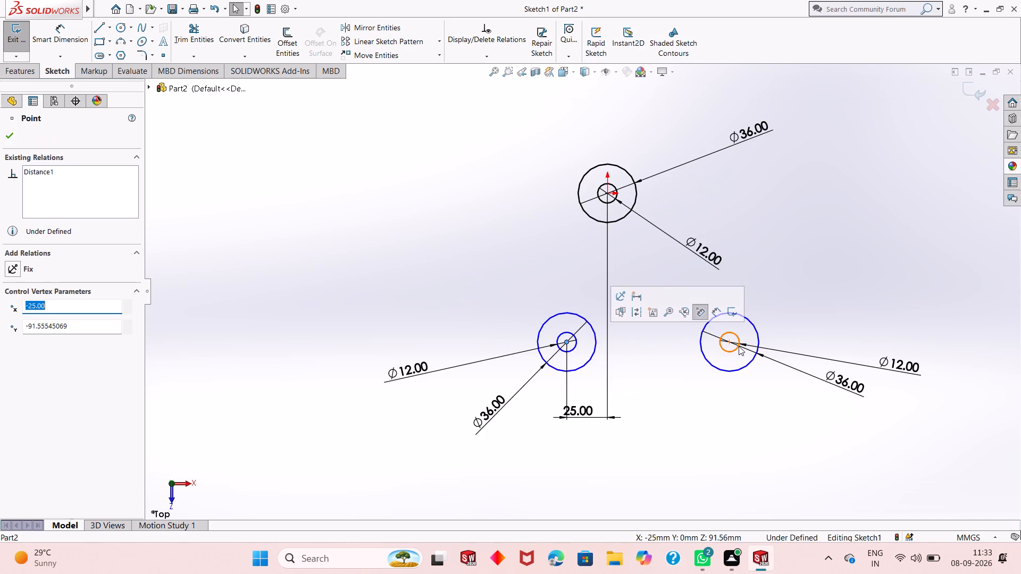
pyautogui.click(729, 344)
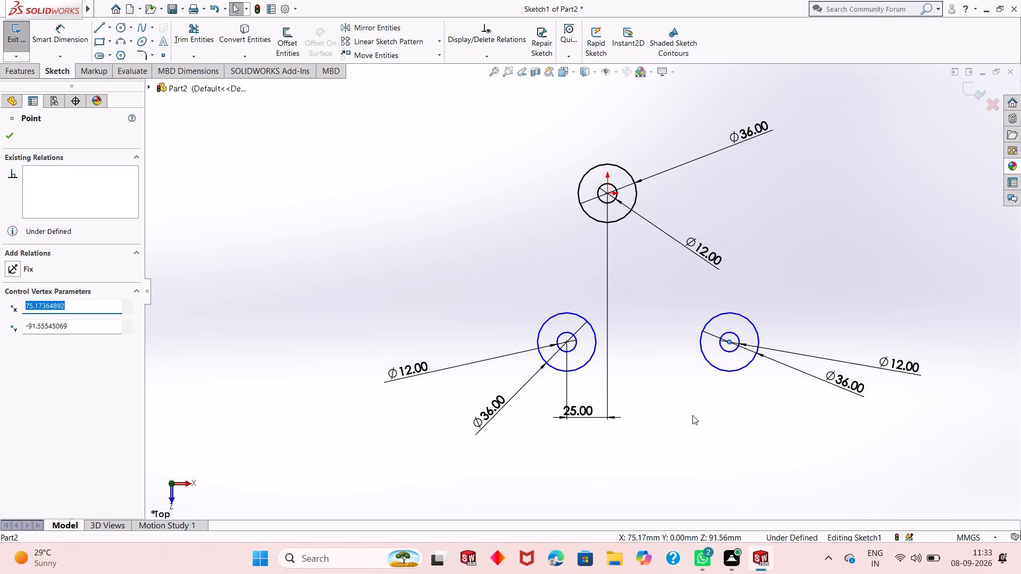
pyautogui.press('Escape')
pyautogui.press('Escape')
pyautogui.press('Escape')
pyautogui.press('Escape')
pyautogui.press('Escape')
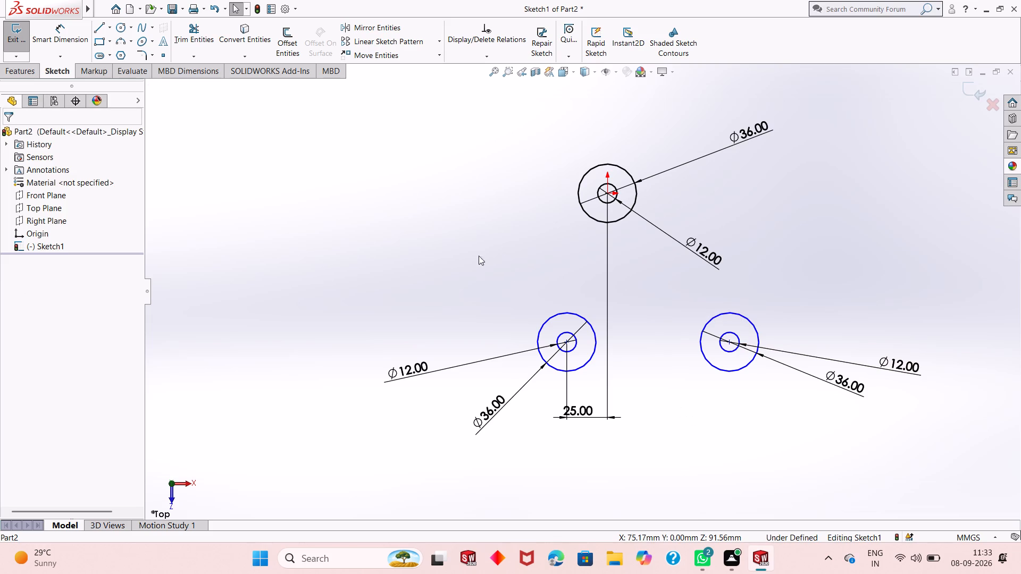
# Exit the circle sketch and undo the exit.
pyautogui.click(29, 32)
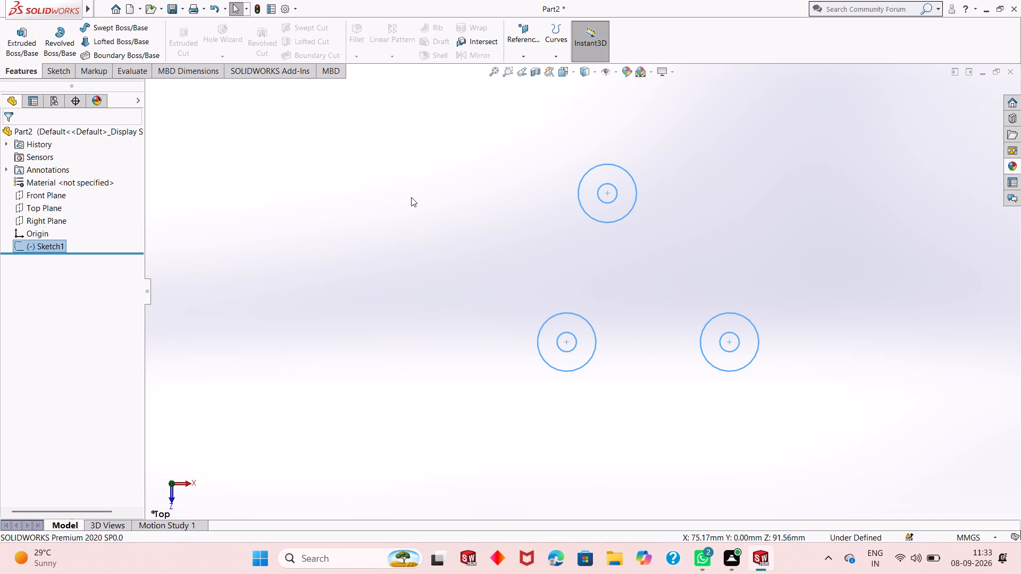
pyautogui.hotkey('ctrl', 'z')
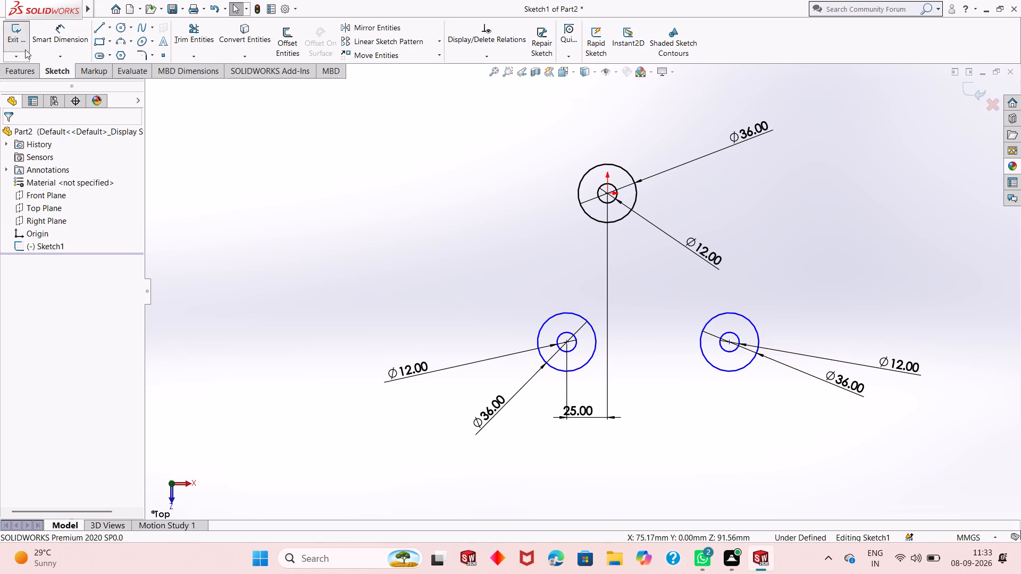
# Dimension the horizontal distance between the centres of the lower-left and lower-right circles as 50 mm.
pyautogui.click(60, 40)
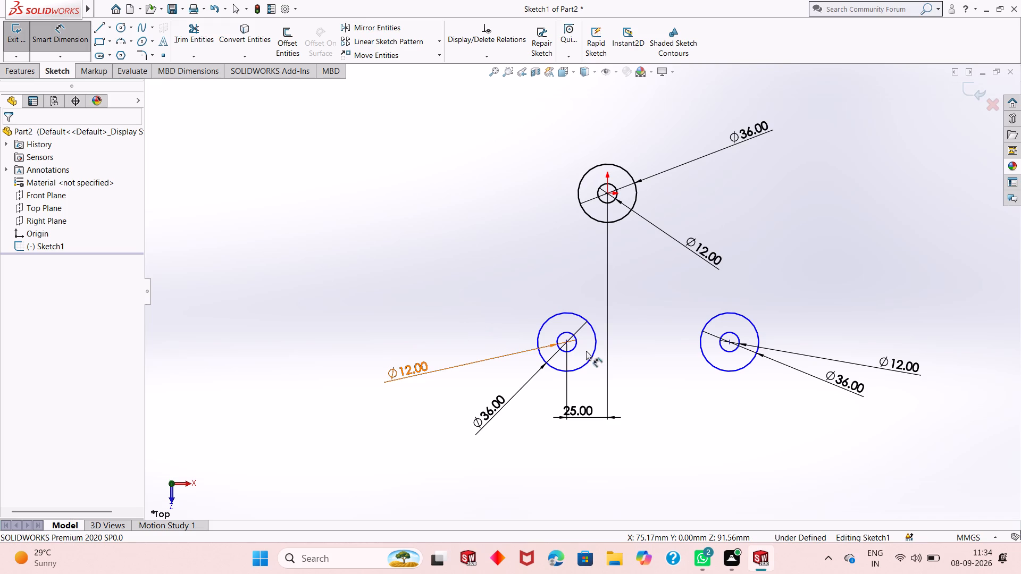
pyautogui.click(567, 344)
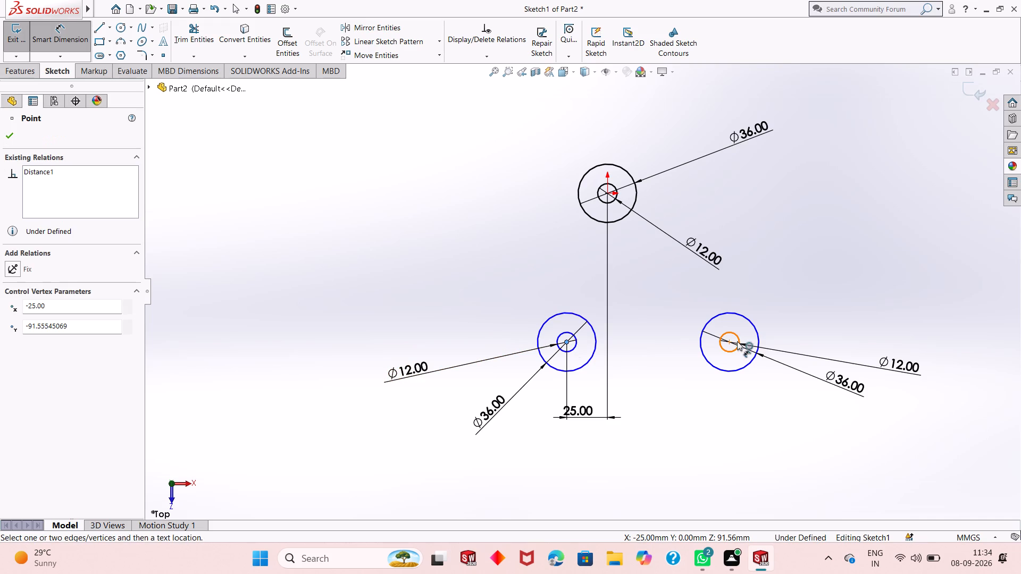
pyautogui.click(732, 341)
pyautogui.click(703, 445)
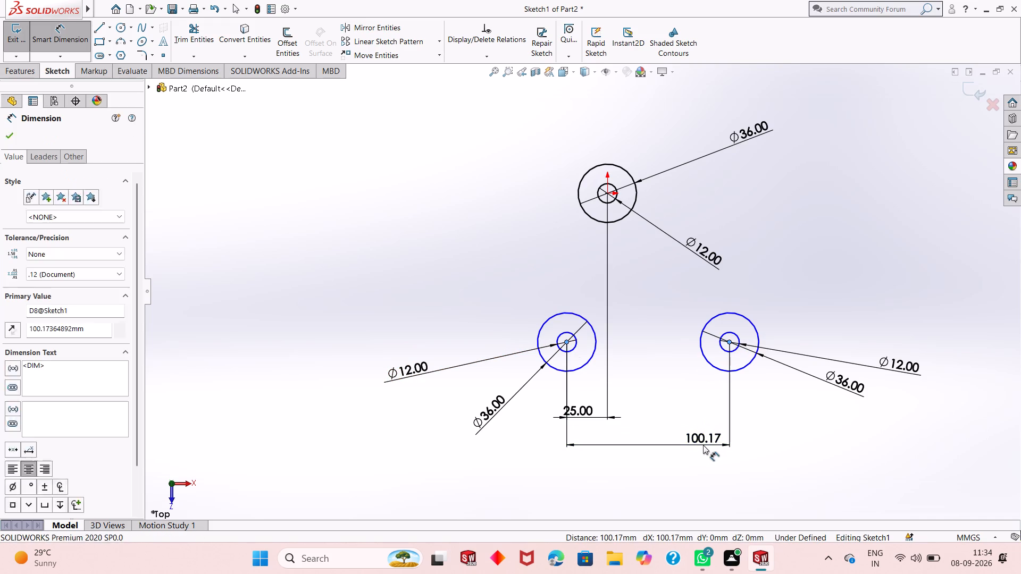
pyautogui.write('50')
pyautogui.press('Return')
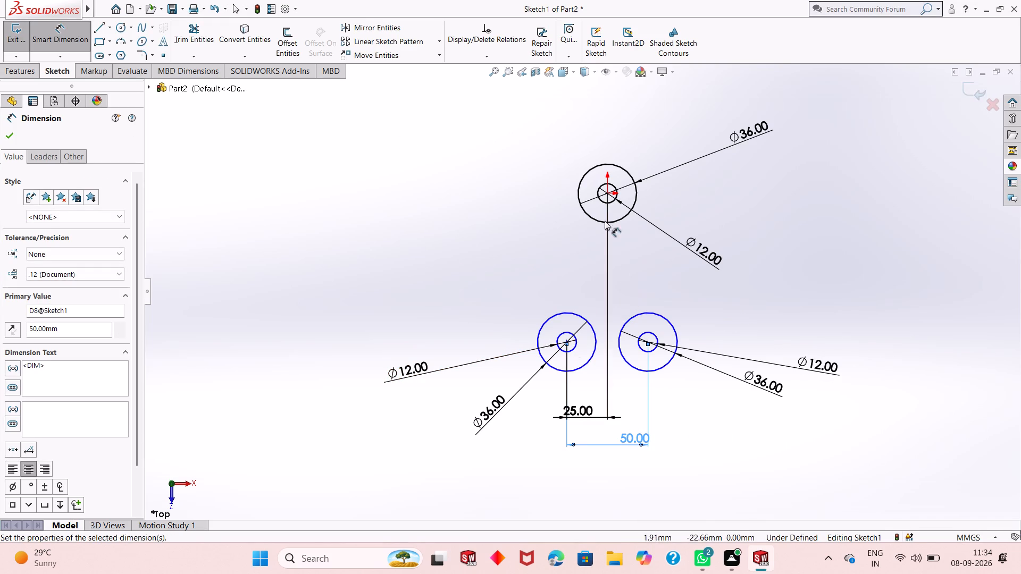
# Dimension the vertical distance between the origin and the lower-left circles' centre as 50 mm.
pyautogui.click(608, 195)
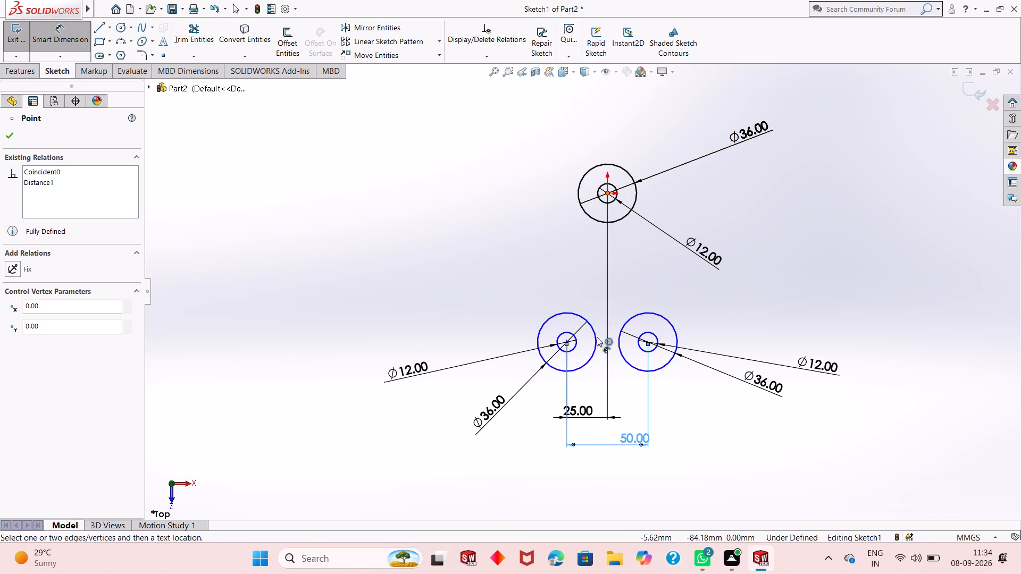
pyautogui.click(566, 341)
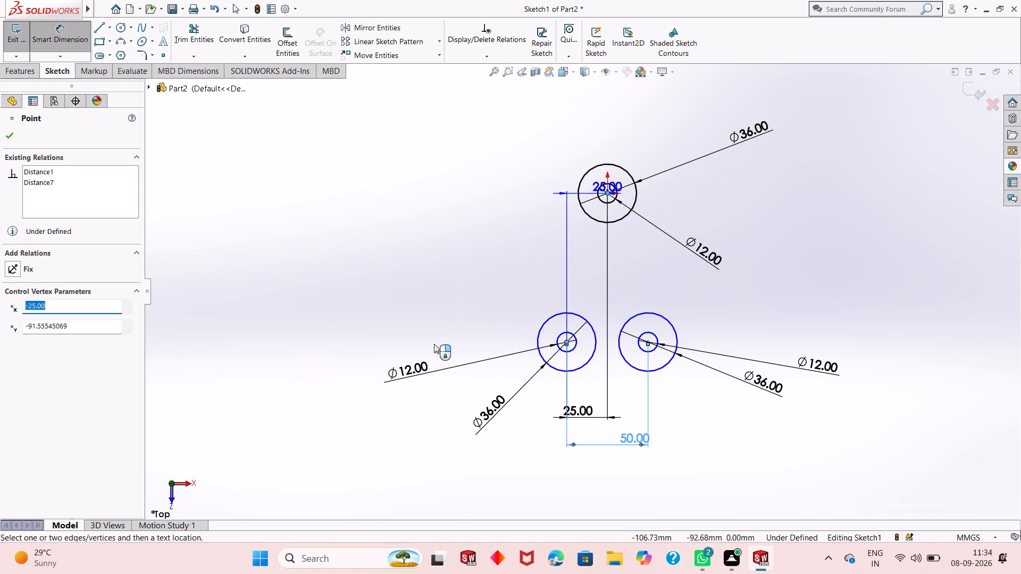
pyautogui.click(439, 340)
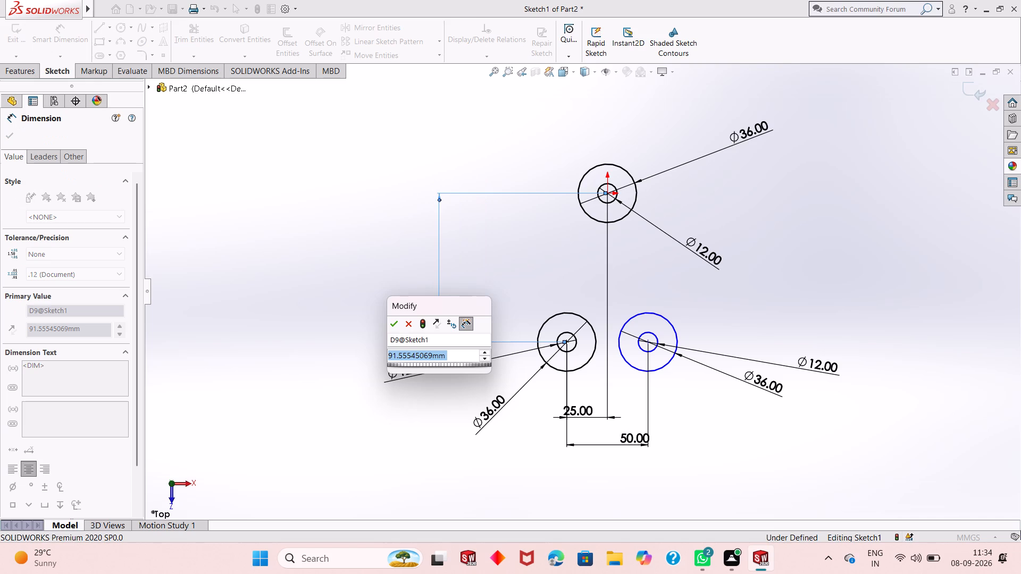
pyautogui.write('50')
pyautogui.press('Return')
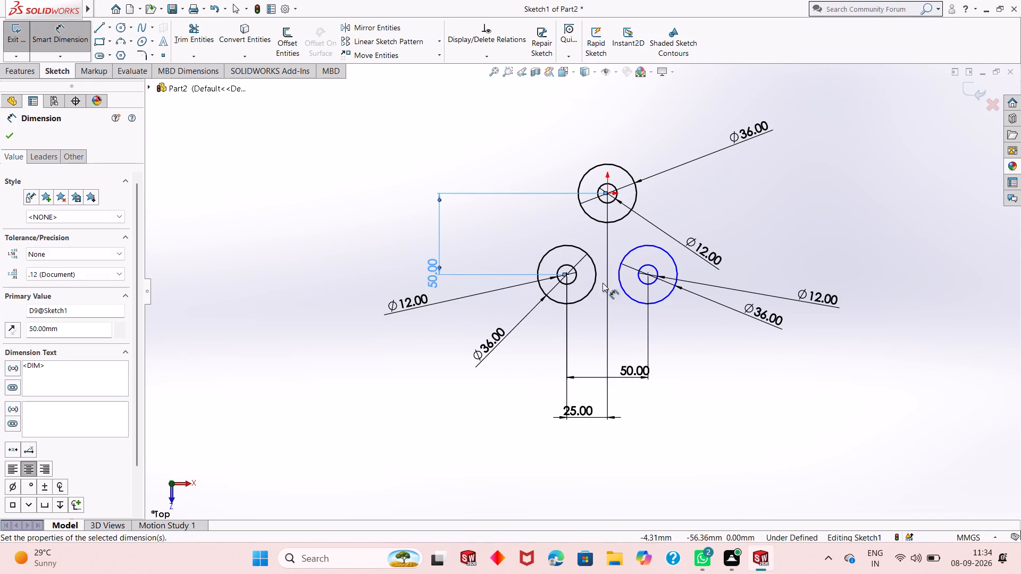
# Dimension the horizontal distance between the origin and the lower-right circles' centre as 25 mm.
pyautogui.click(609, 196)
pyautogui.click(650, 273)
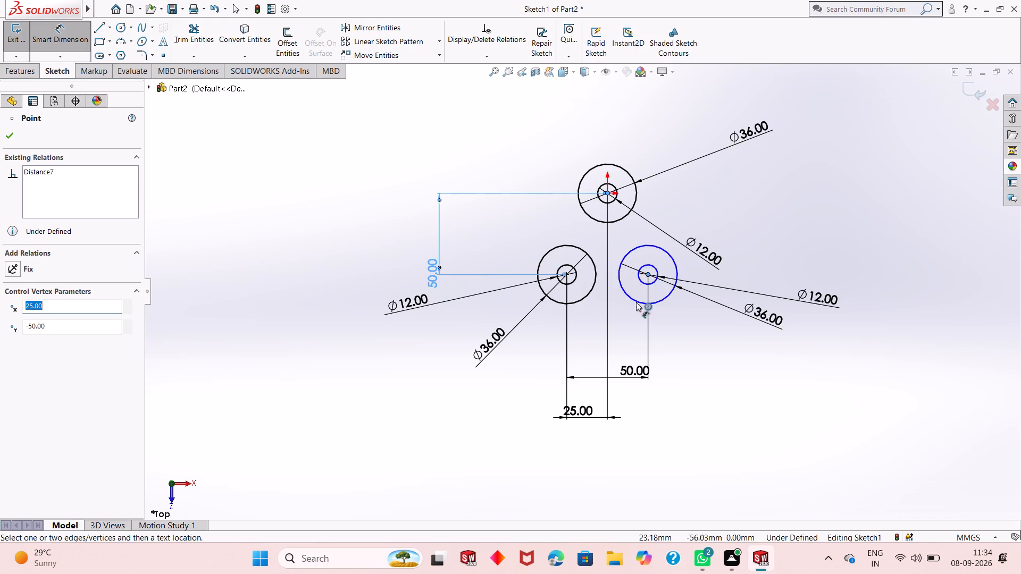
pyautogui.click(635, 420)
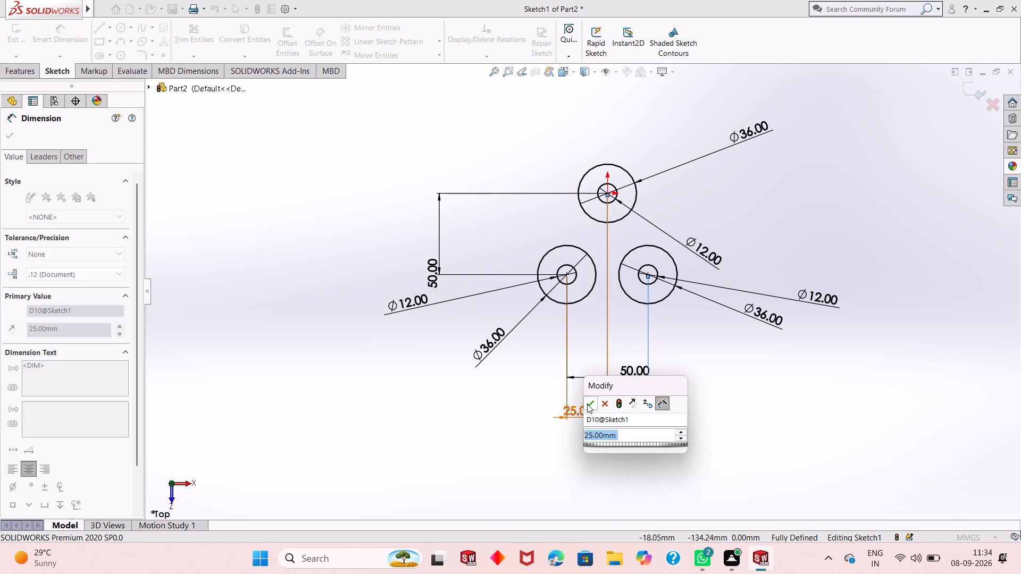
pyautogui.click(590, 404)
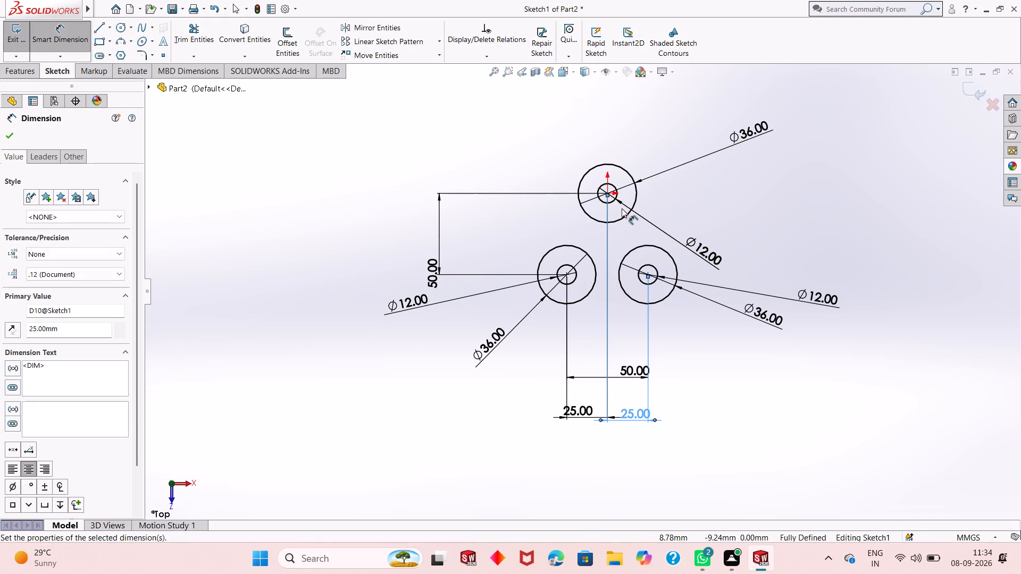
# Sketch an inward-curving three-point arc of 50 mm radius from the top outer circle's right side to the lower-right outer circle.
pyautogui.scroll(2, 622, 208)
pyautogui.scroll(-1, 602, 242)
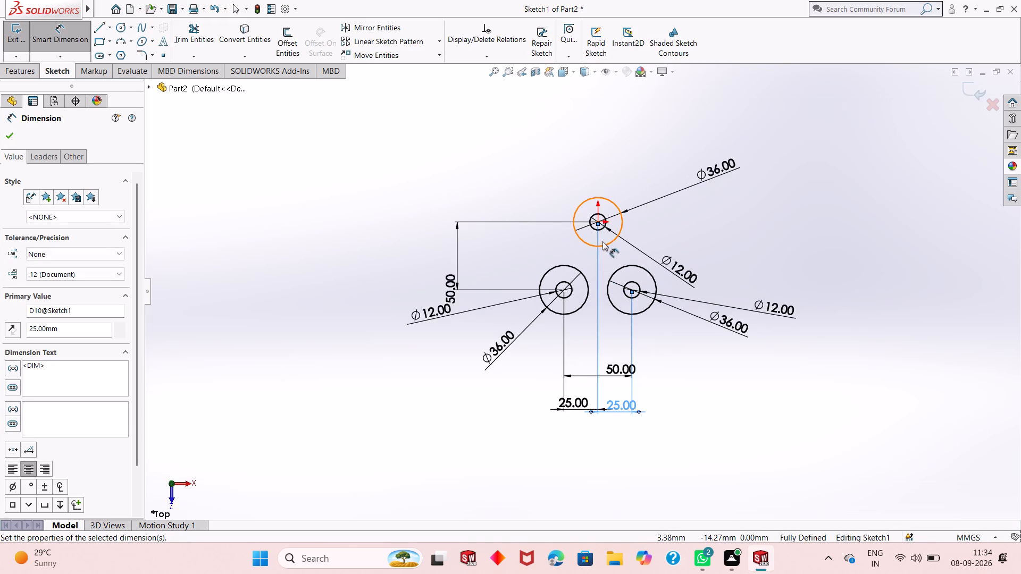
pyautogui.scroll(-2, 596, 265)
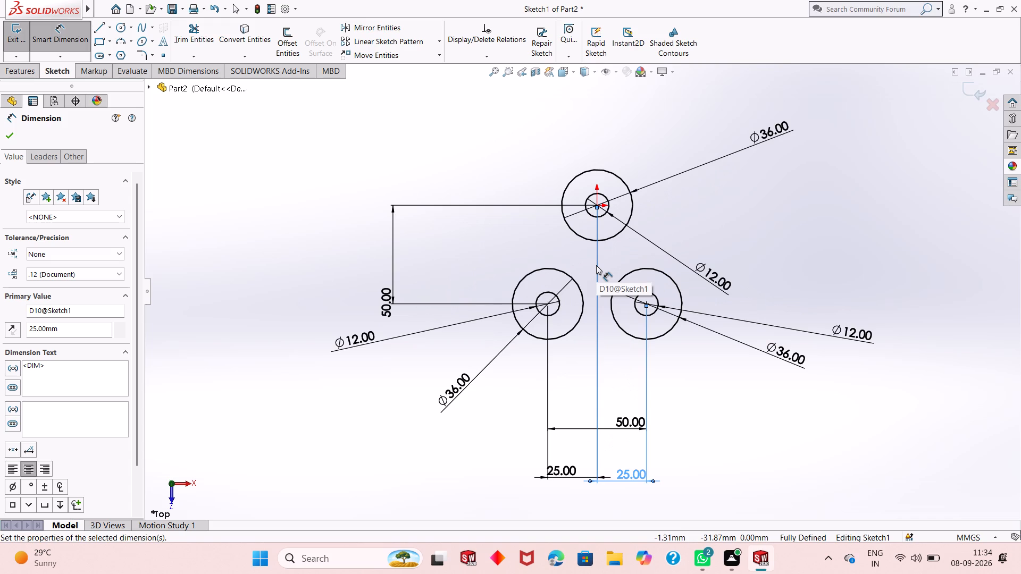
pyautogui.scroll(-1, 605, 258)
pyautogui.scroll(1, 605, 258)
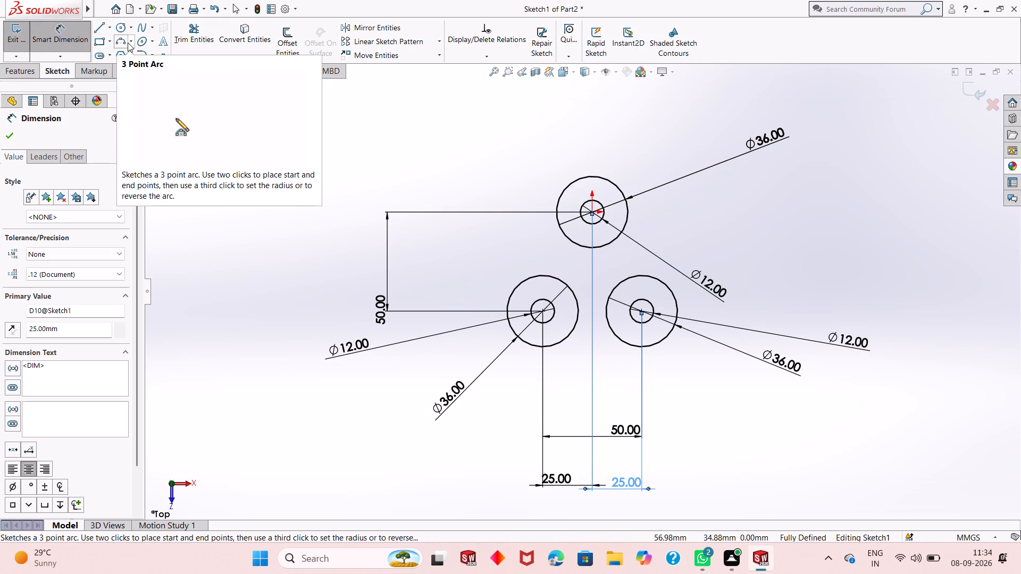
pyautogui.click(120, 47)
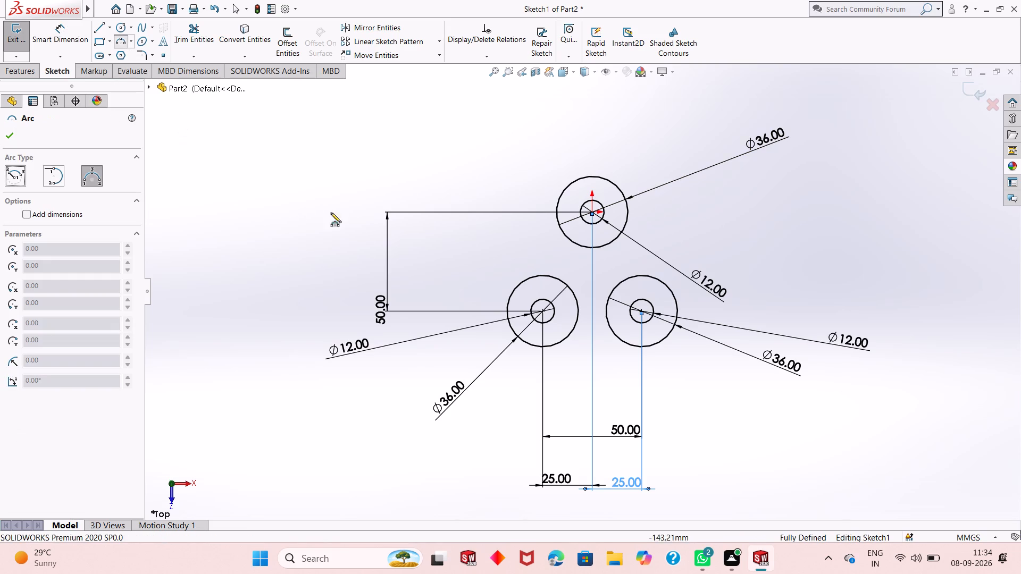
pyautogui.click(628, 218)
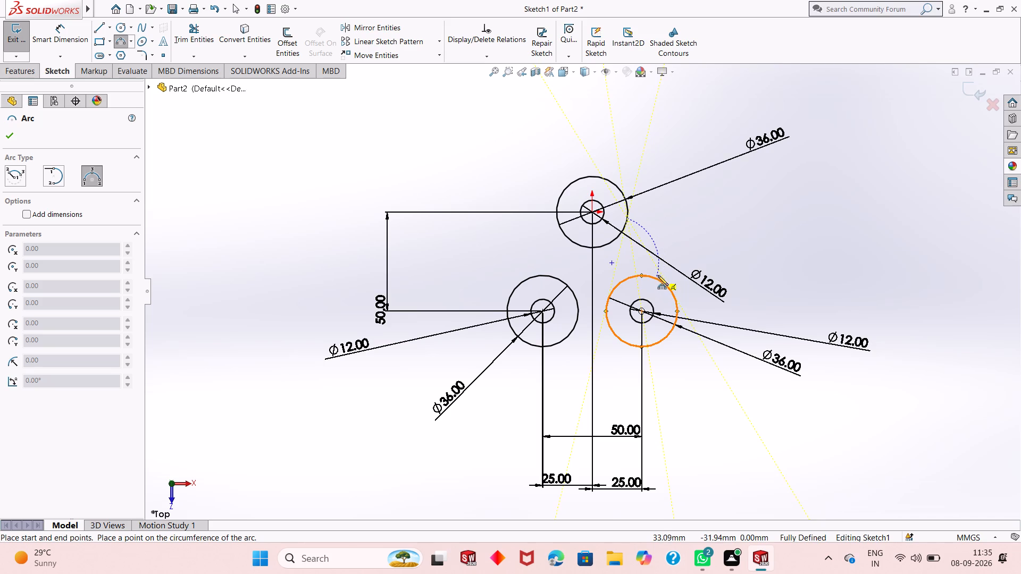
pyautogui.click(660, 280)
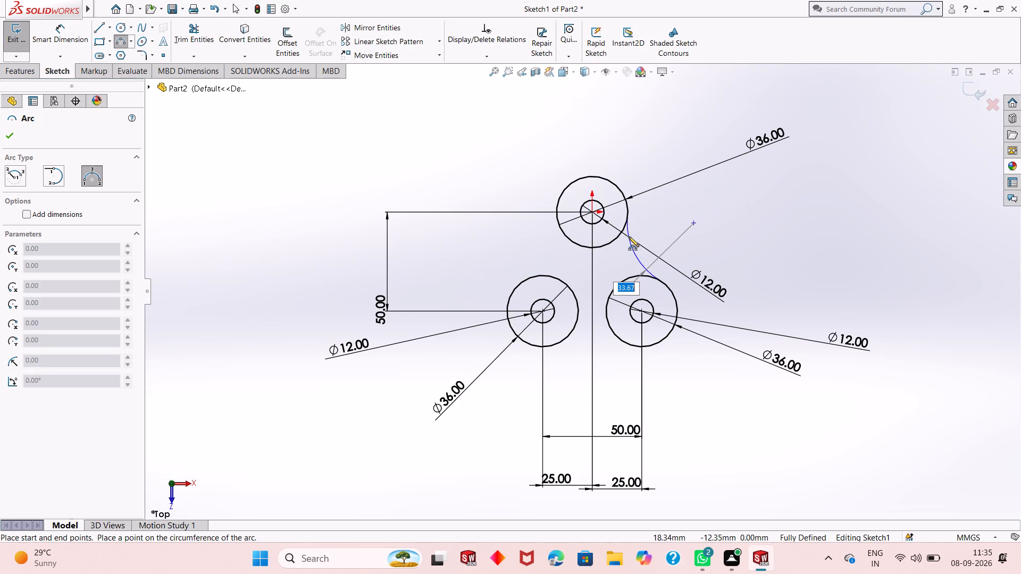
pyautogui.write('50')
pyautogui.press('Return')
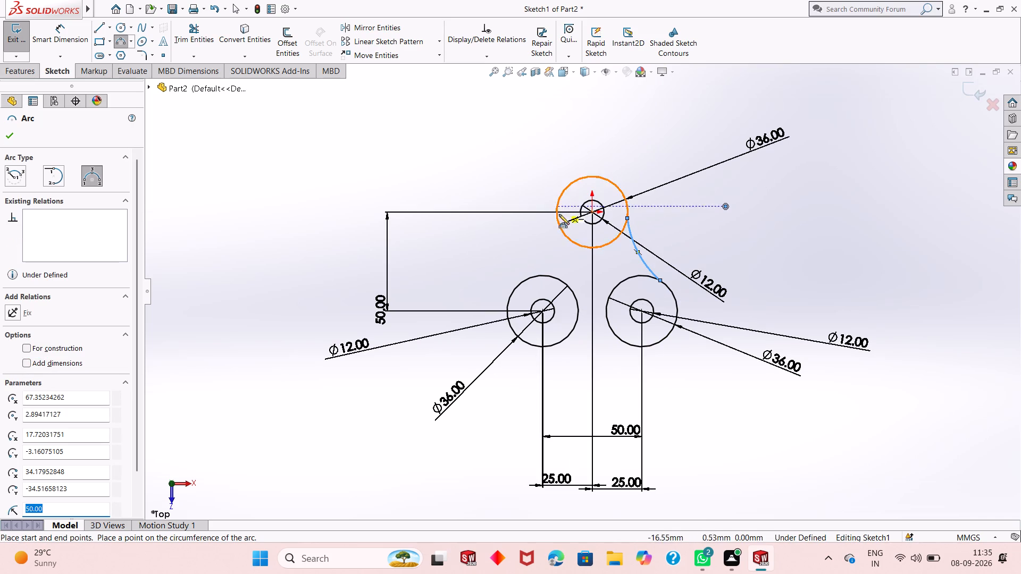
# Sketch an inward-curving three-point arc of 50 mm radius from the top outer circle's left side to the lower-left outer circle.
pyautogui.click(557, 220)
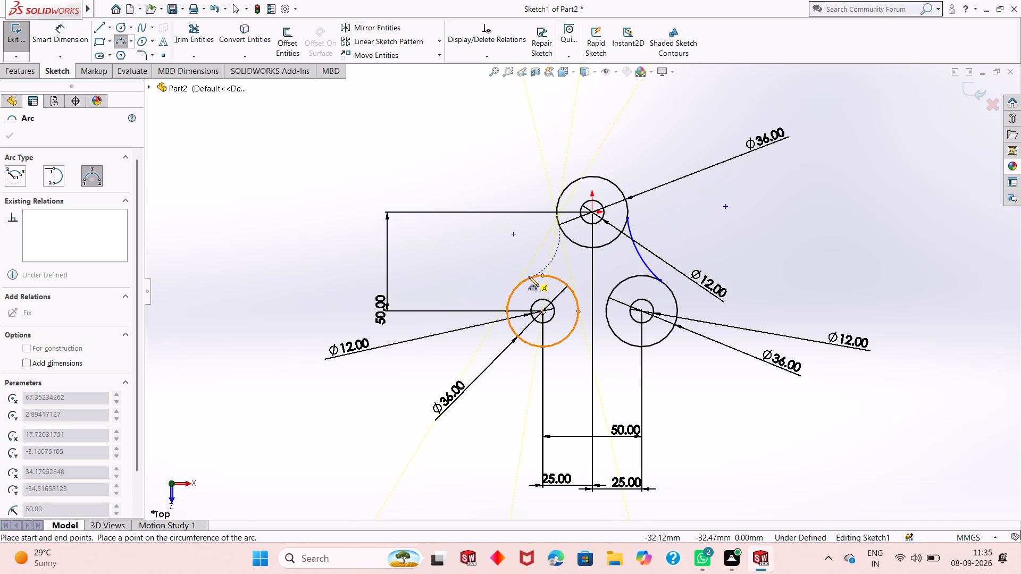
pyautogui.click(531, 276)
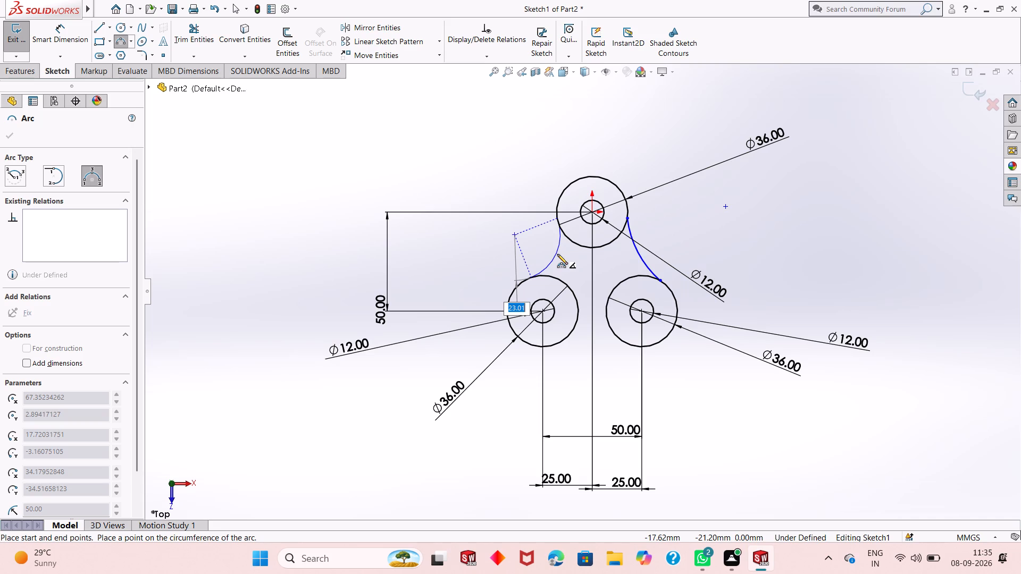
pyautogui.write('50')
pyautogui.press('Return')
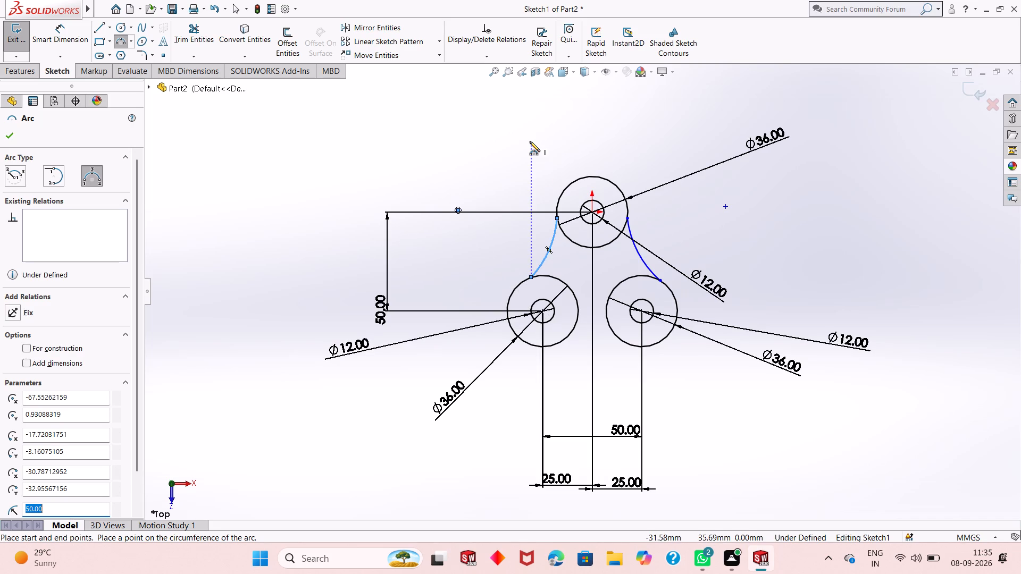
pyautogui.rightClick(530, 141)
pyautogui.click(552, 151)
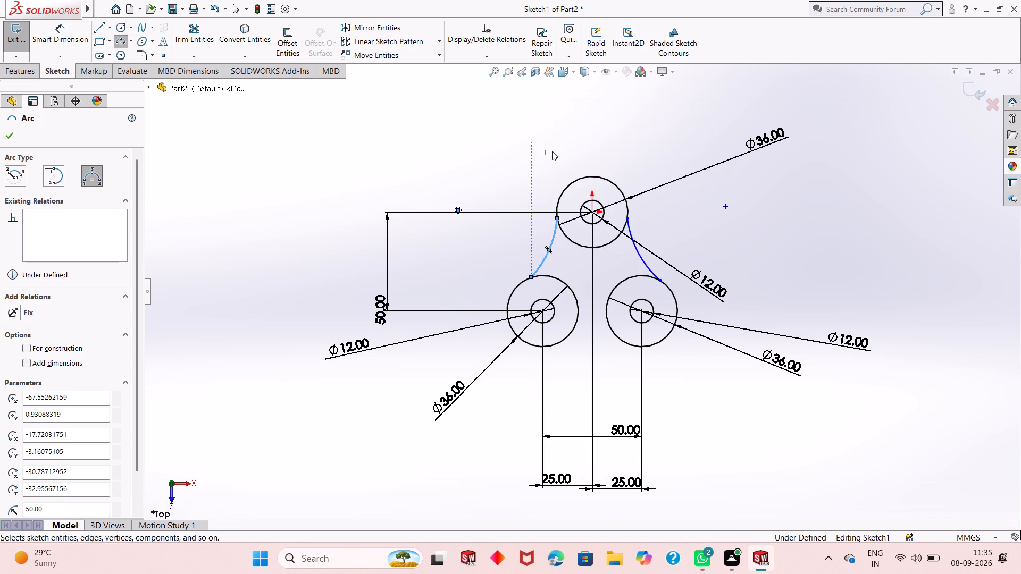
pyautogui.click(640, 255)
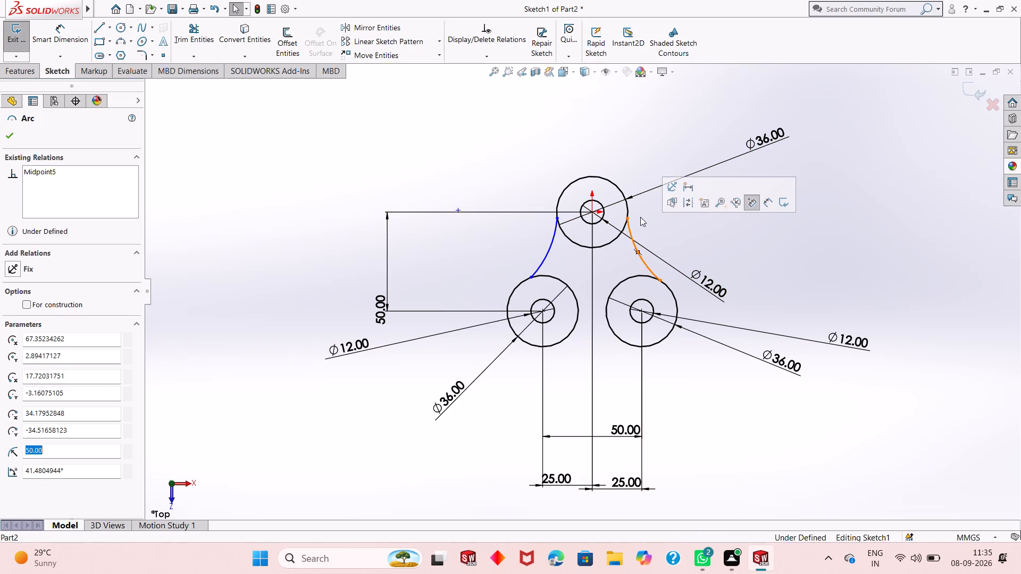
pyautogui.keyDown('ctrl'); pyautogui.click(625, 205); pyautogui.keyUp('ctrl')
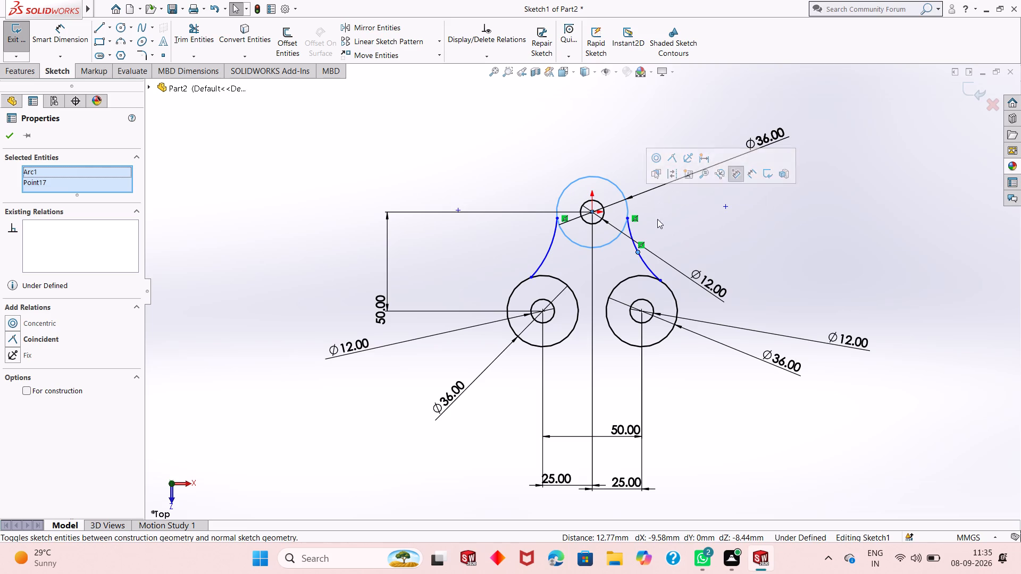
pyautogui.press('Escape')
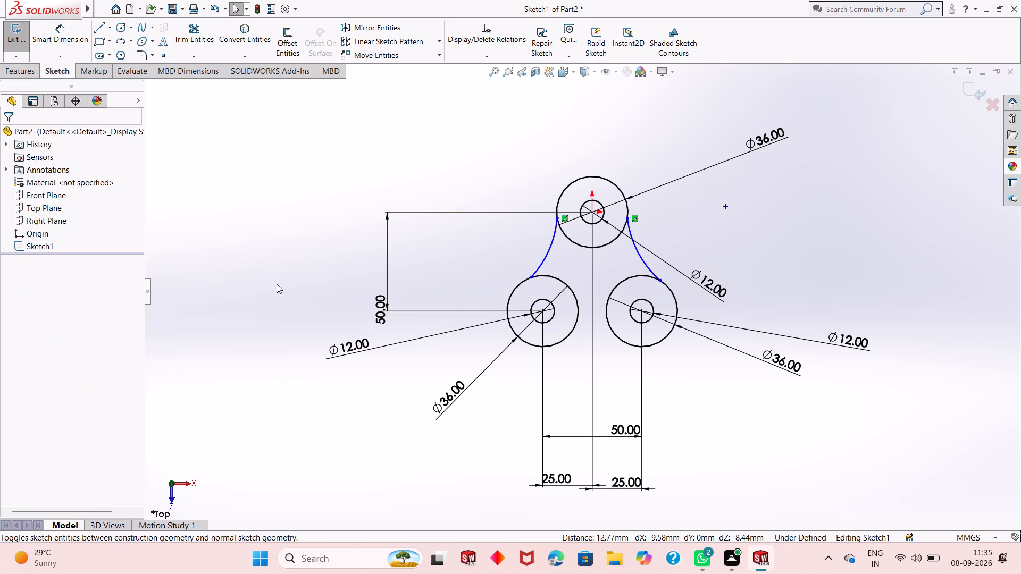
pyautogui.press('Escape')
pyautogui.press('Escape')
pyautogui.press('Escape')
# Add 50 mm radius dimensions to the right and left arcs connecting the outer circles.
pyautogui.click(69, 42)
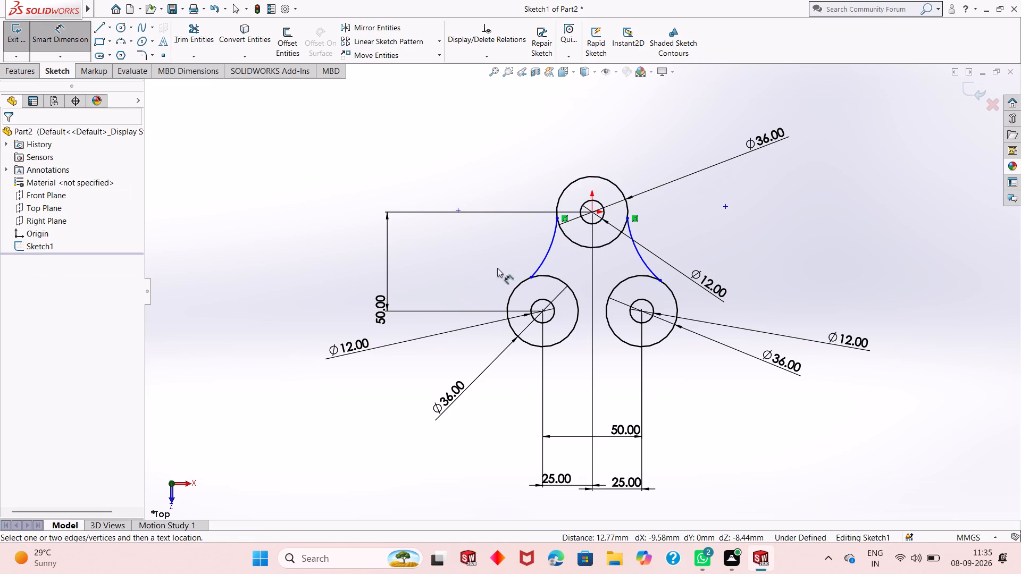
pyautogui.click(645, 263)
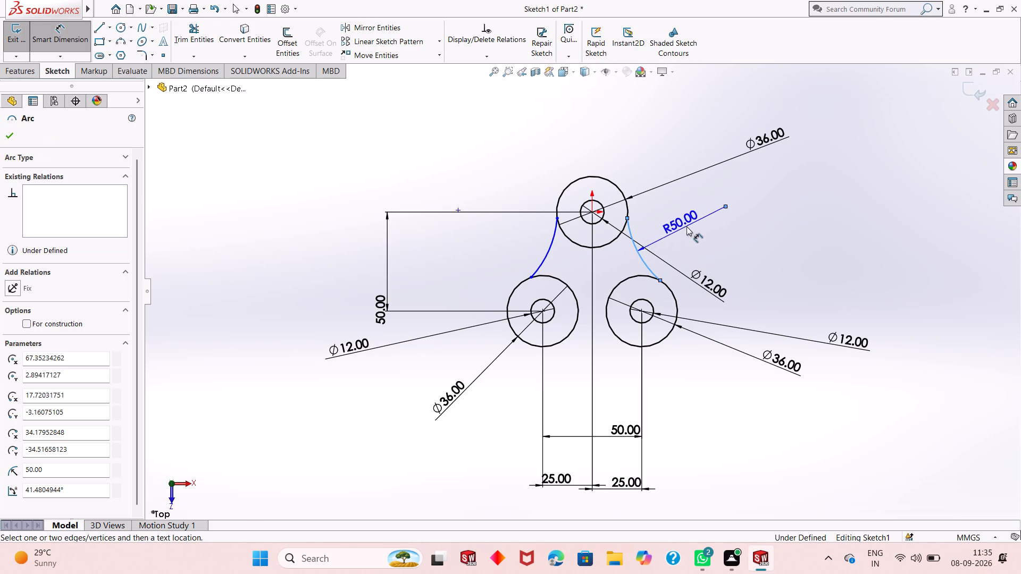
pyautogui.click(688, 225)
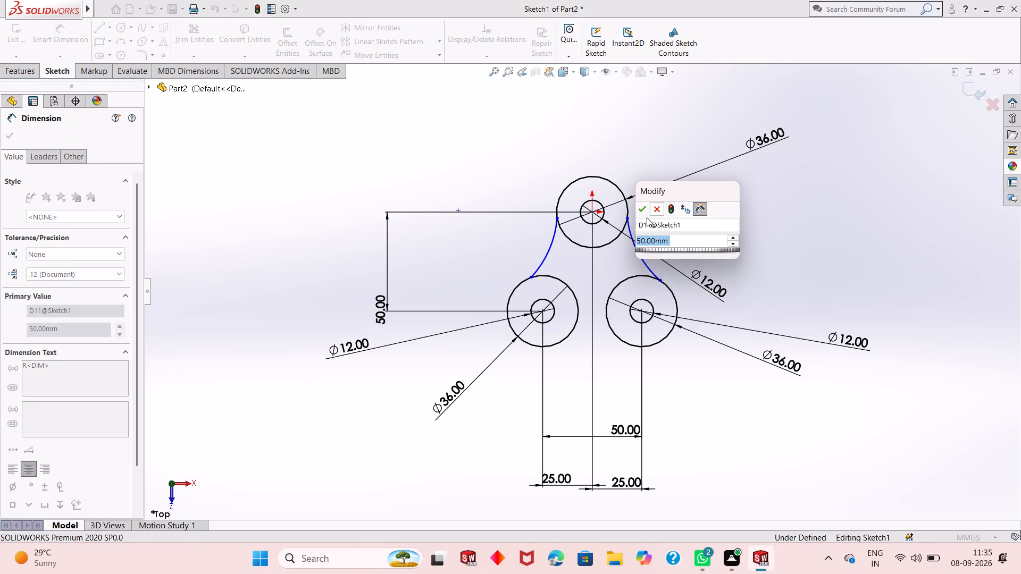
pyautogui.click(640, 207)
pyautogui.click(545, 255)
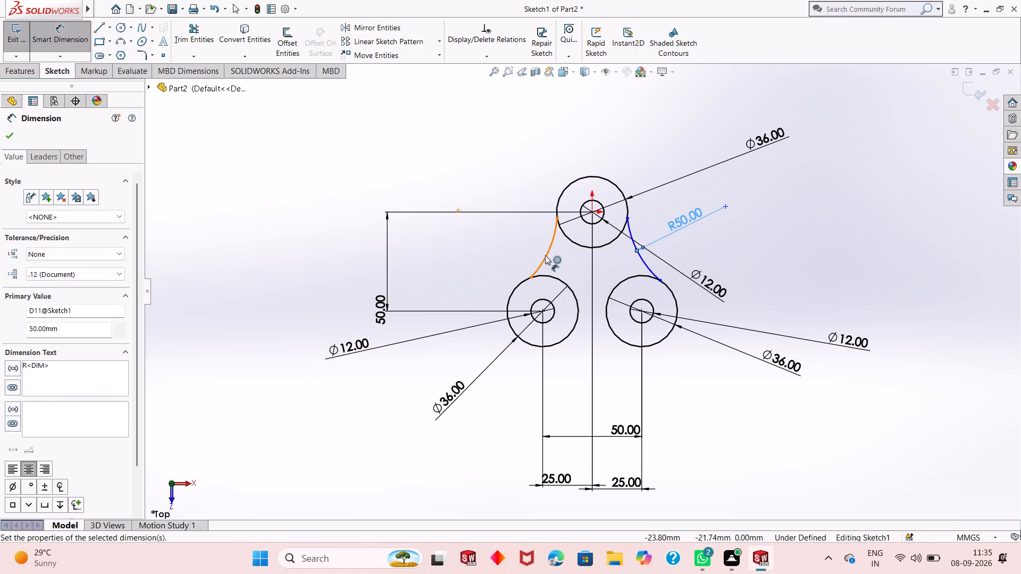
pyautogui.click(493, 226)
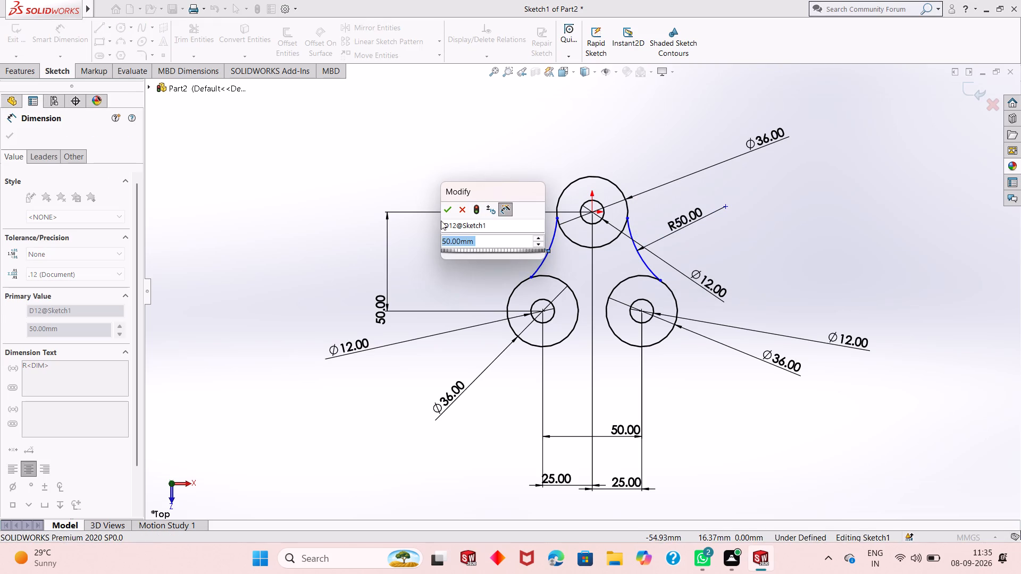
pyautogui.click(447, 206)
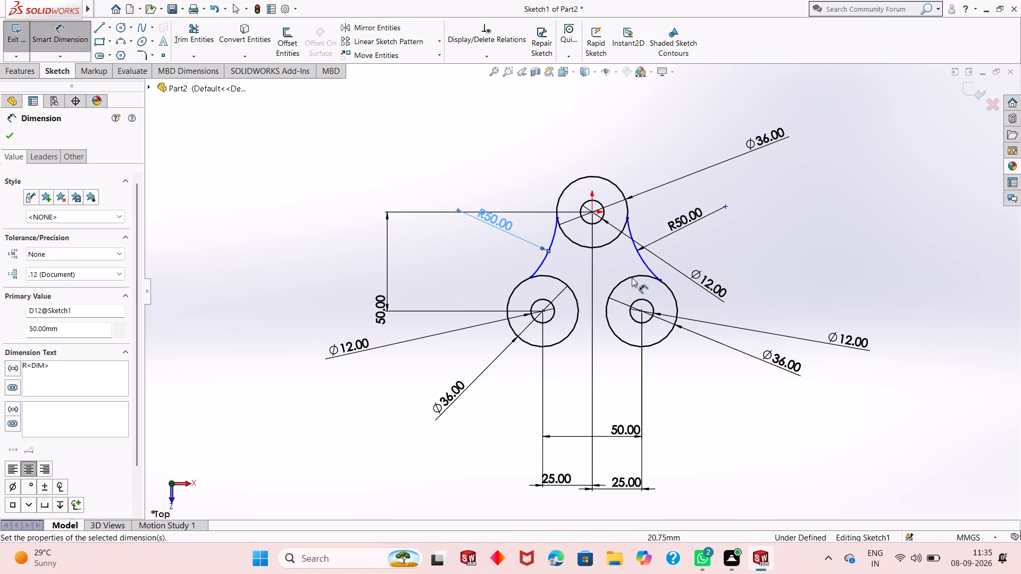
pyautogui.press('Escape')
pyautogui.press('Escape')
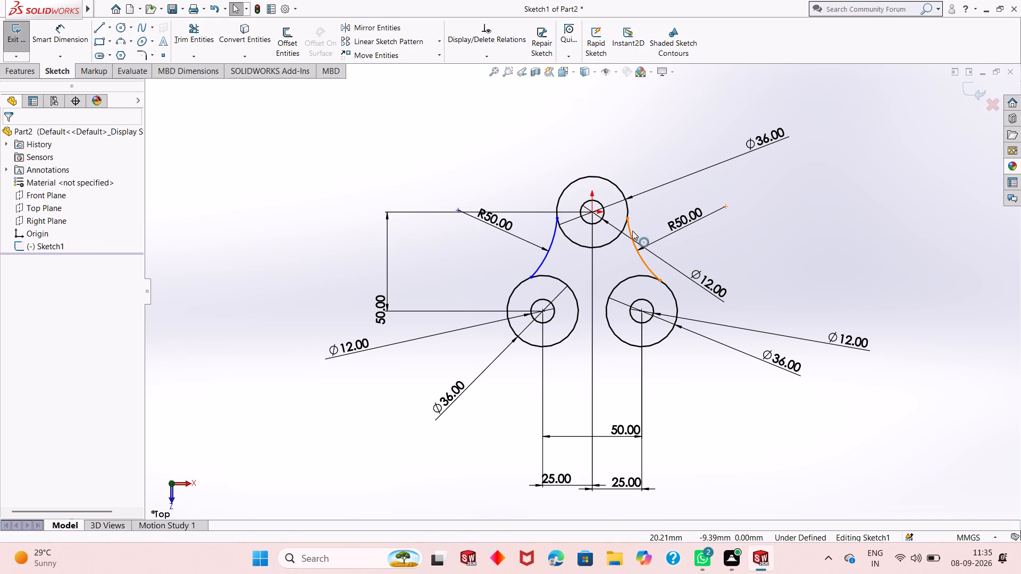
# Make the right 50 mm arc tangent to the top outer circle and to the lower-right outer circle.
pyautogui.click(632, 231)
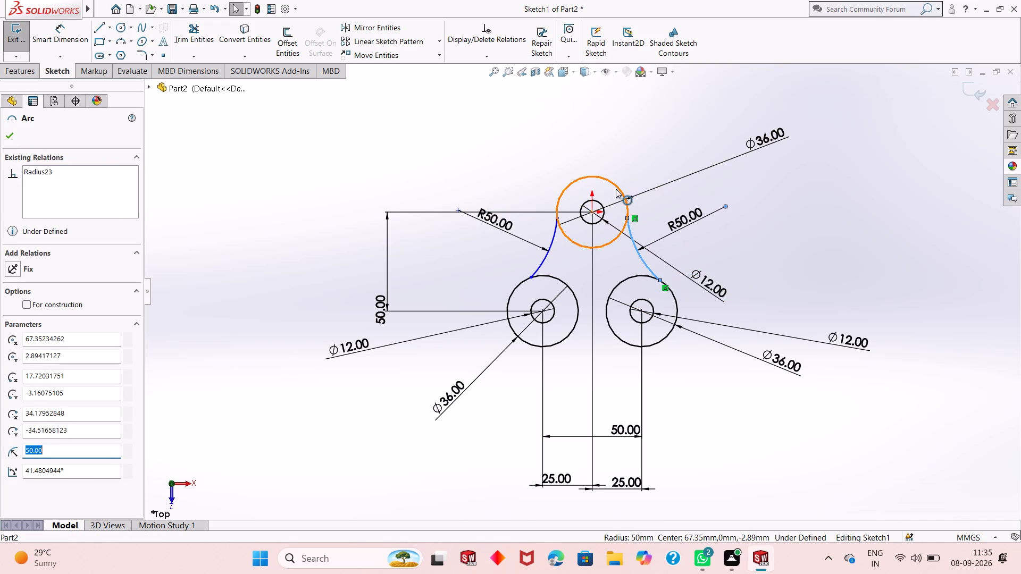
pyautogui.keyDown('ctrl'); pyautogui.click(616, 189); pyautogui.keyUp('ctrl')
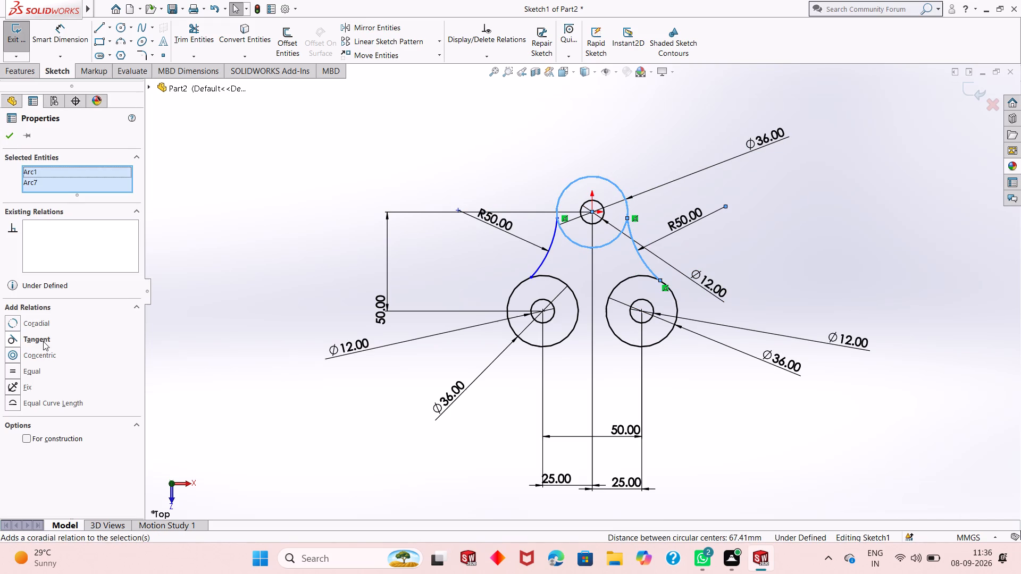
pyautogui.click(43, 341)
pyautogui.click(5, 133)
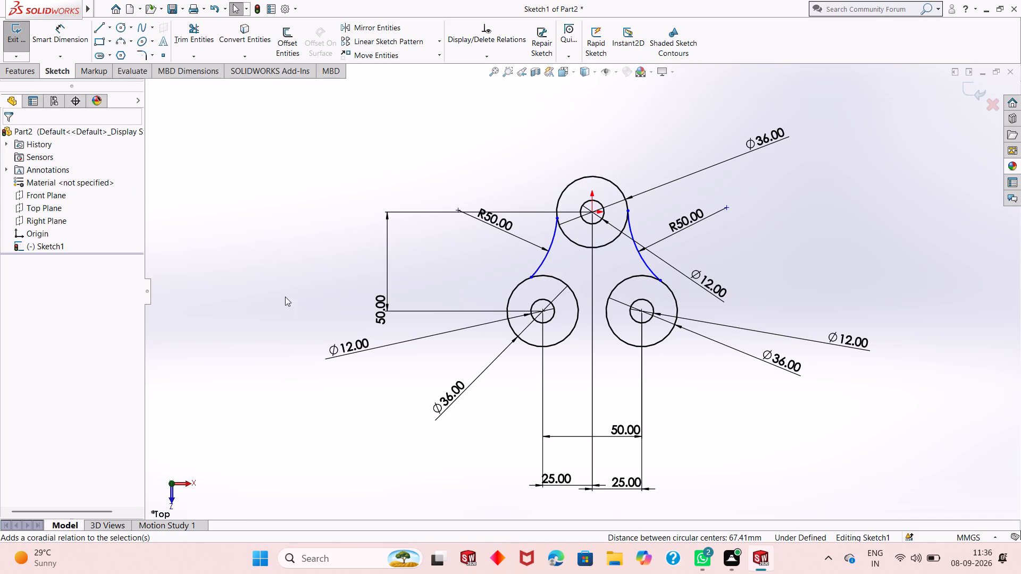
pyautogui.click(642, 257)
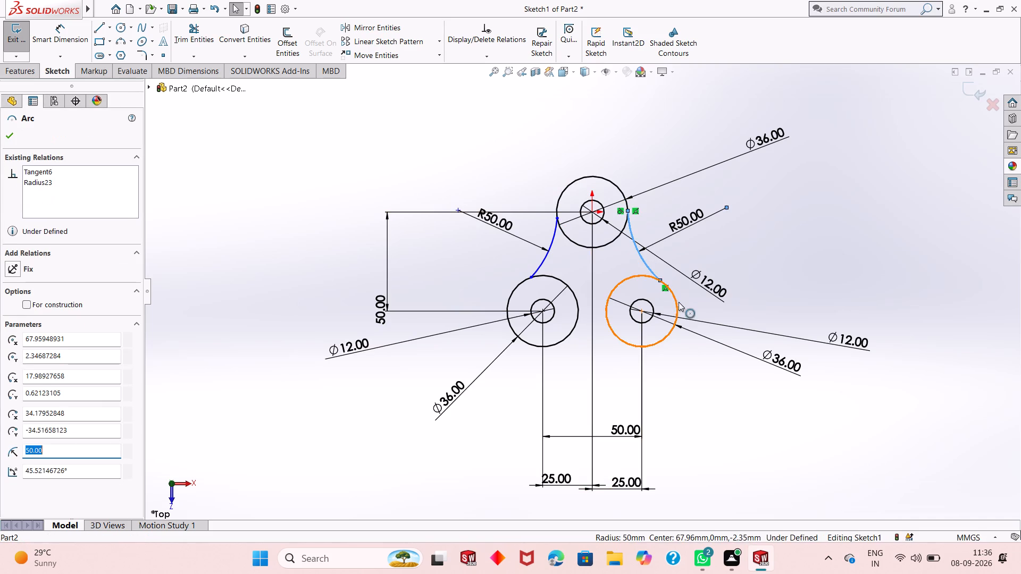
pyautogui.keyDown('ctrl'); pyautogui.click(676, 305); pyautogui.keyUp('ctrl')
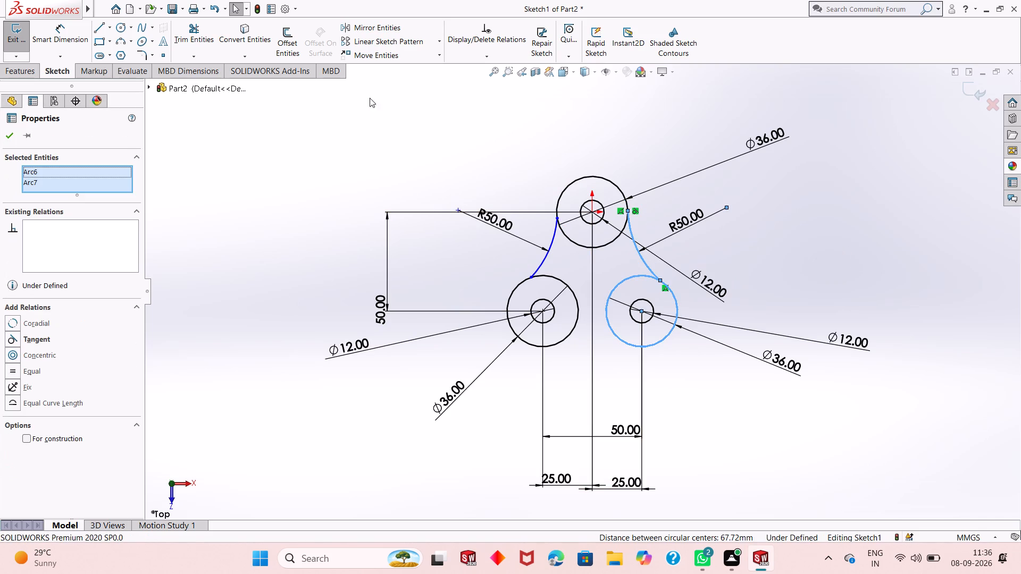
pyautogui.click(10, 337)
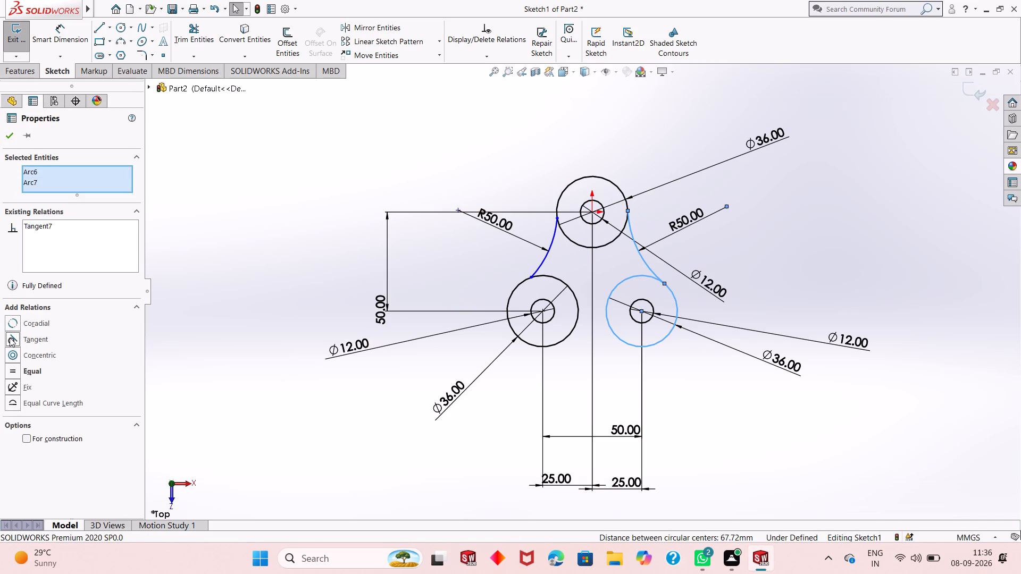
pyautogui.click(4, 139)
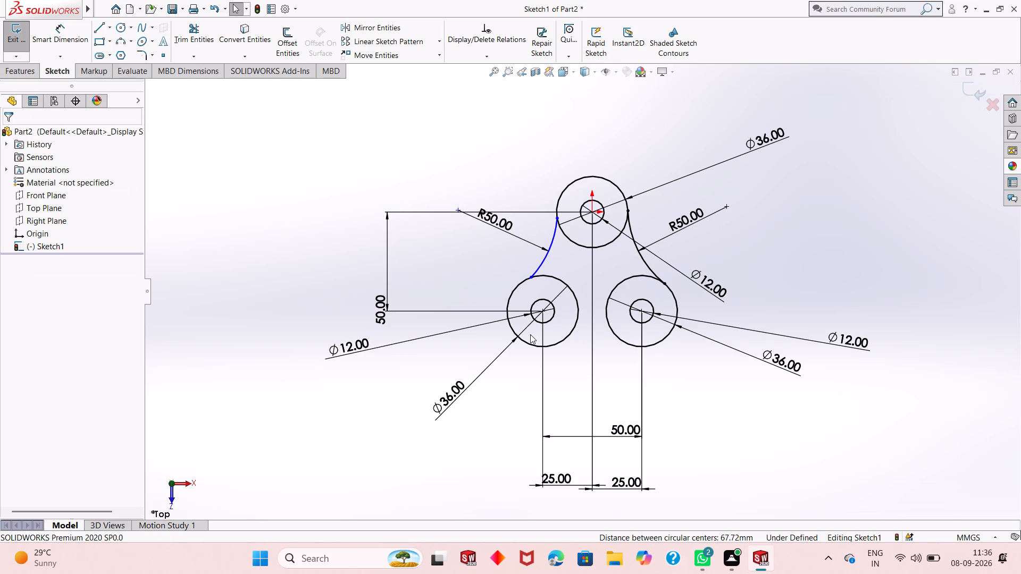
# Make the left 50 mm arc tangent to the top outer circle and to the lower-left outer circle.
pyautogui.click(551, 245)
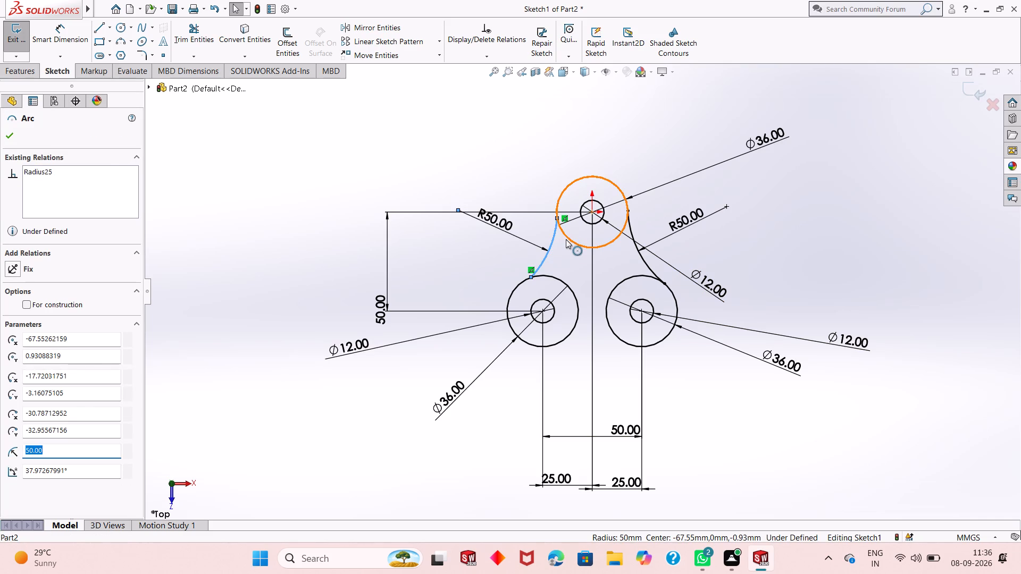
pyautogui.keyDown('ctrl'); pyautogui.click(566, 239); pyautogui.keyUp('ctrl')
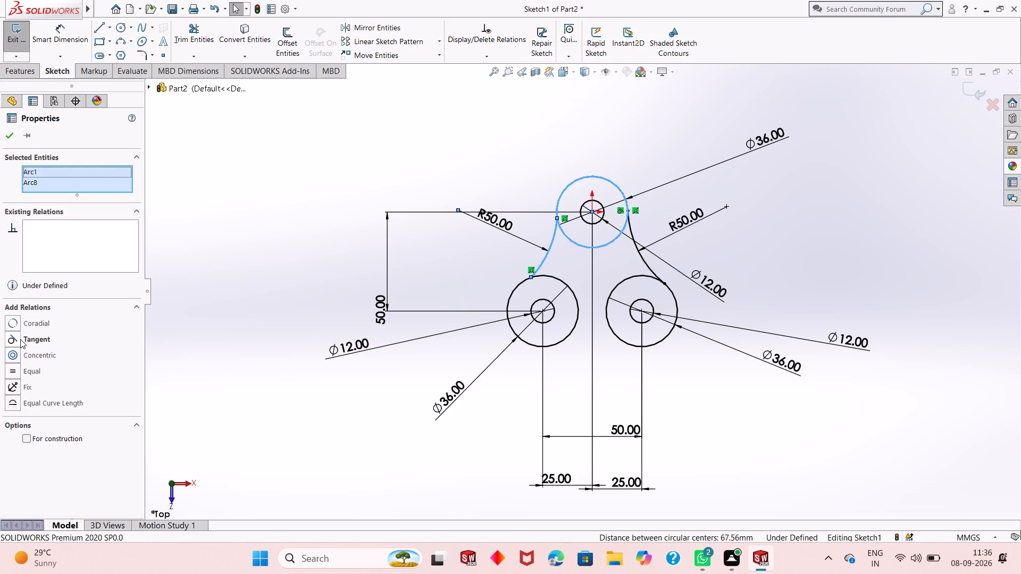
pyautogui.click(20, 339)
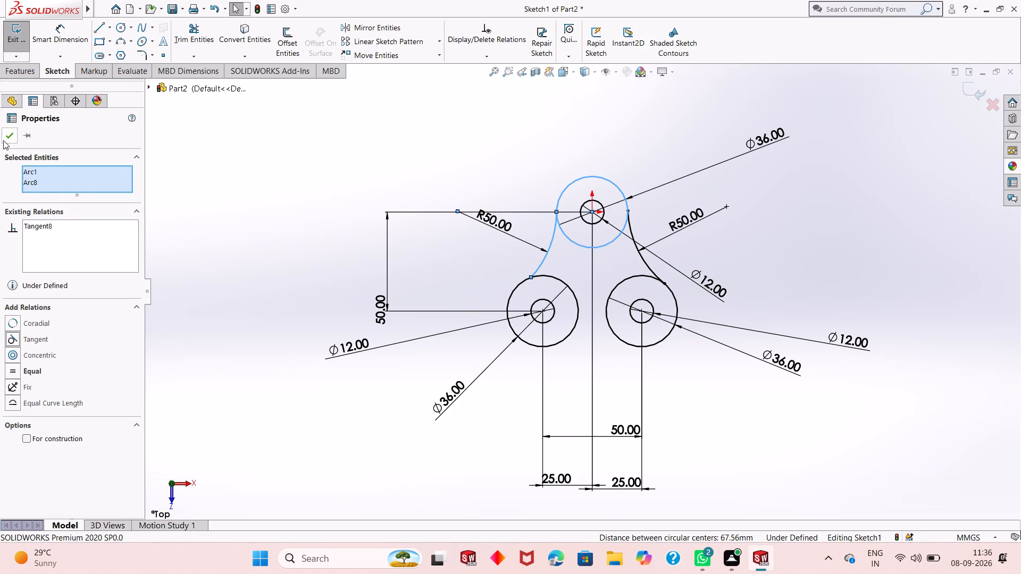
pyautogui.click(3, 140)
pyautogui.click(542, 260)
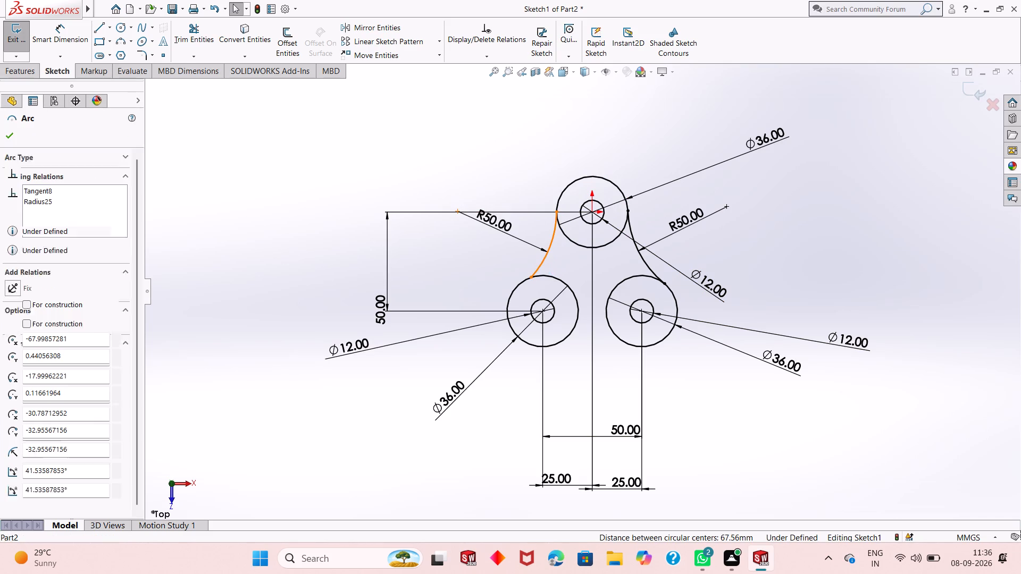
pyautogui.keyDown('ctrl'); pyautogui.click(517, 286); pyautogui.keyUp('ctrl')
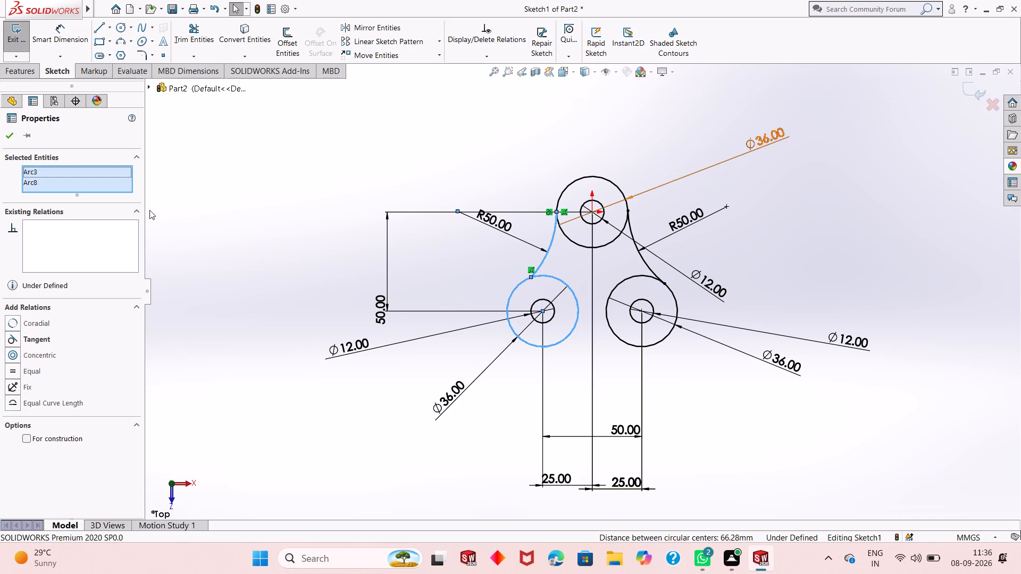
pyautogui.click(14, 338)
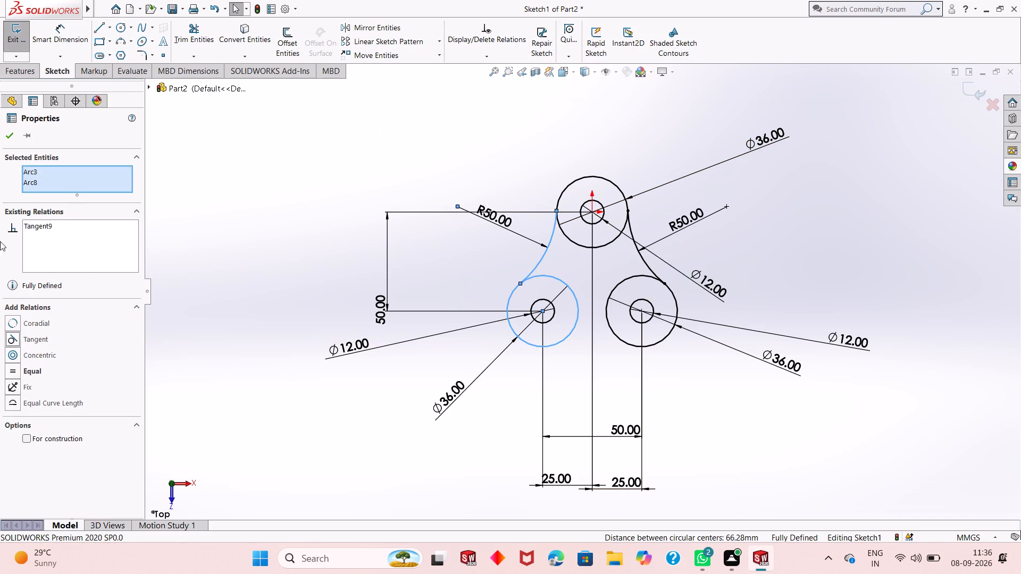
pyautogui.click(13, 133)
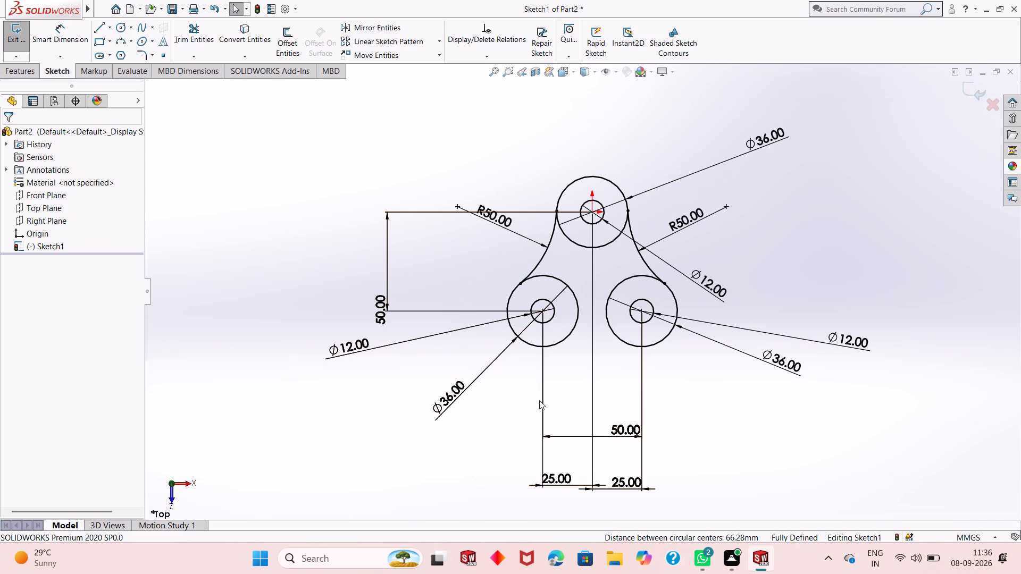
# Sketch a horizontal line about 50 mm long joining the lowest points of the two lower outer circles.
pyautogui.scroll(-3, 580, 252)
pyautogui.scroll(4, 580, 252)
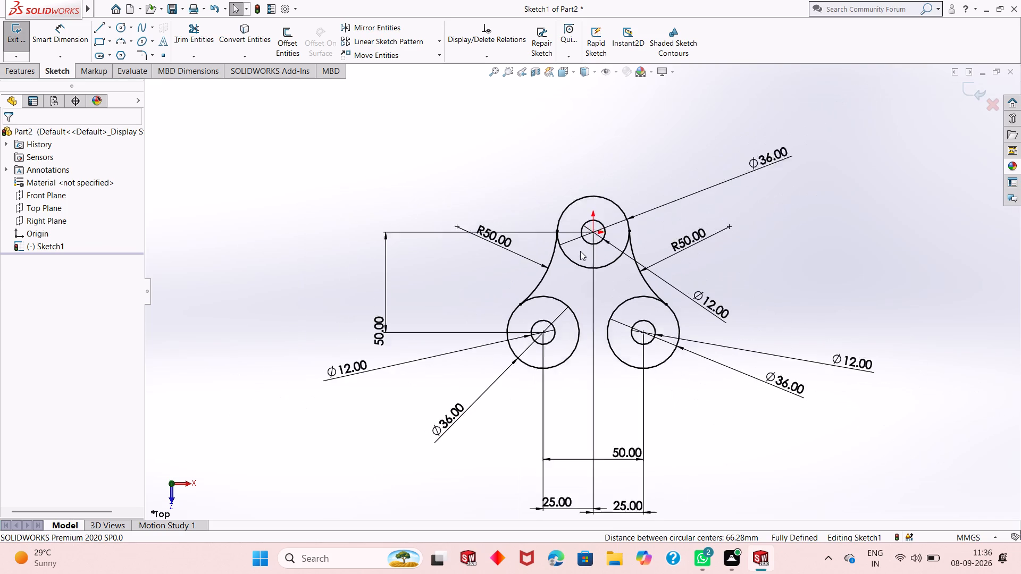
pyautogui.scroll(-2, 605, 308)
pyautogui.scroll(-2, 600, 361)
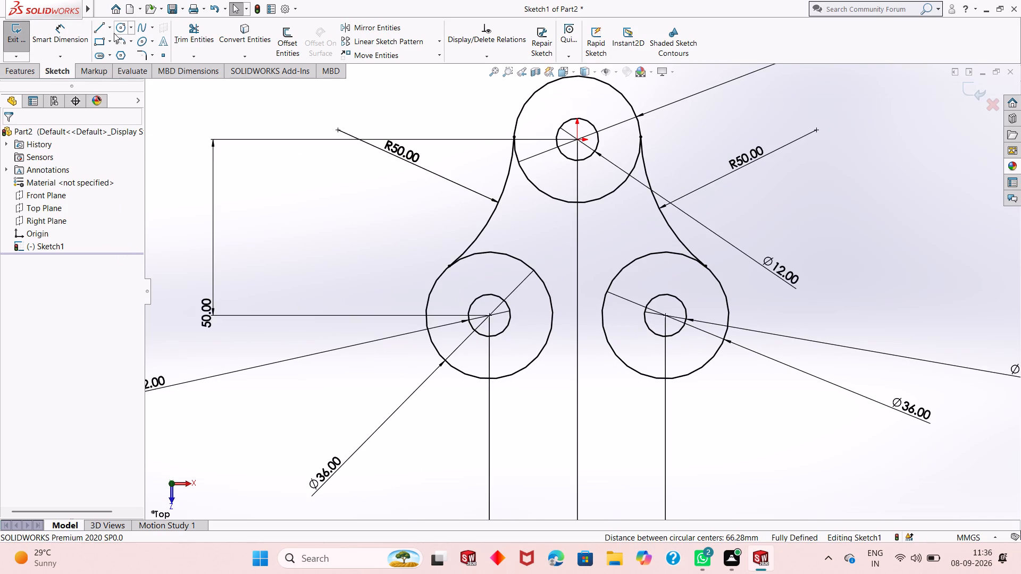
pyautogui.click(96, 23)
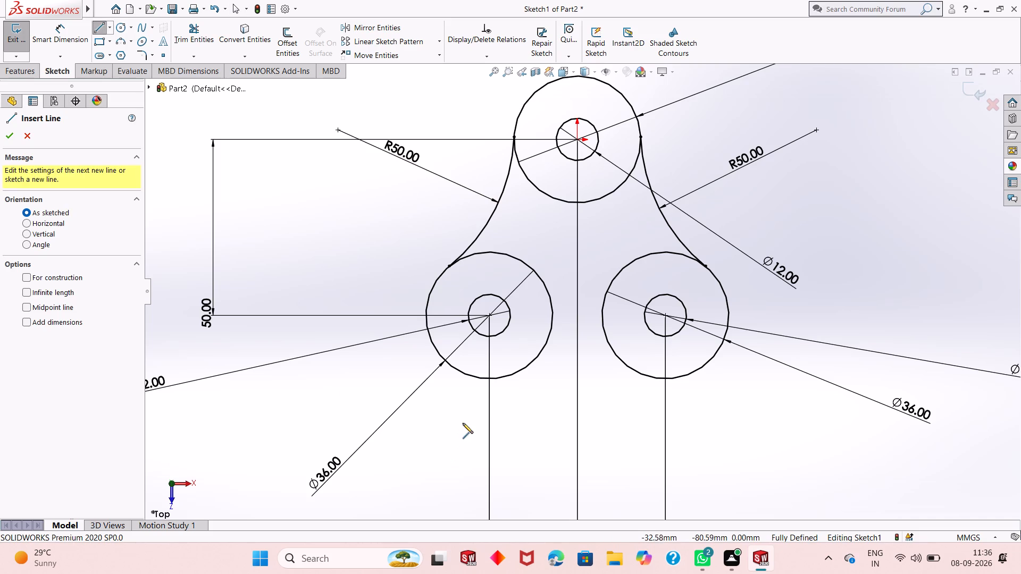
pyautogui.click(490, 381)
pyautogui.click(666, 378)
pyautogui.rightClick(665, 378)
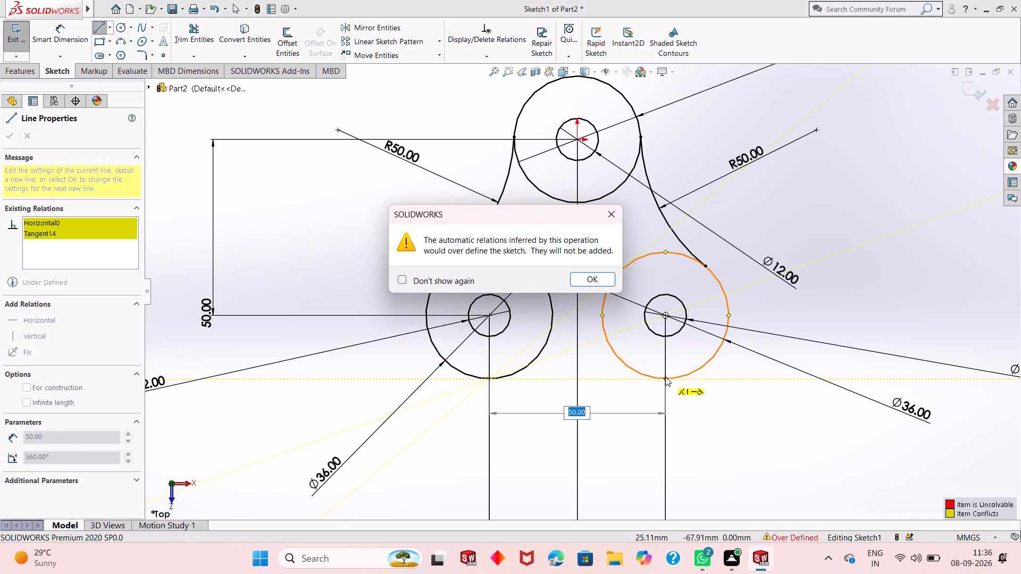
pyautogui.press('Escape')
pyautogui.press('Escape')
pyautogui.press('Escape')
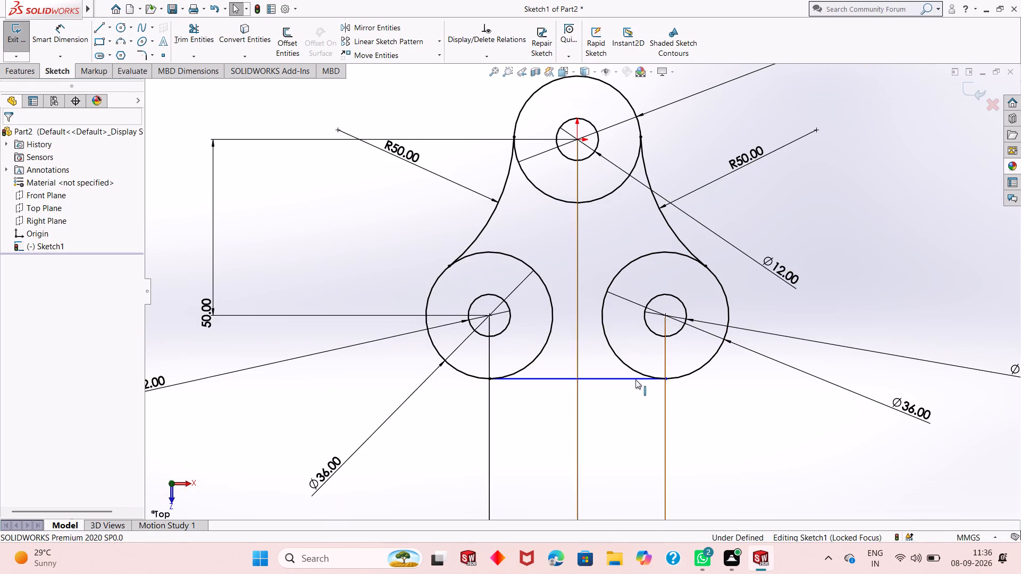
# Sketch a corner rectangle about 12 mm wide and 13 mm high, standing on the bottom line between the lower circles.
pyautogui.scroll(-13, 651, 370)
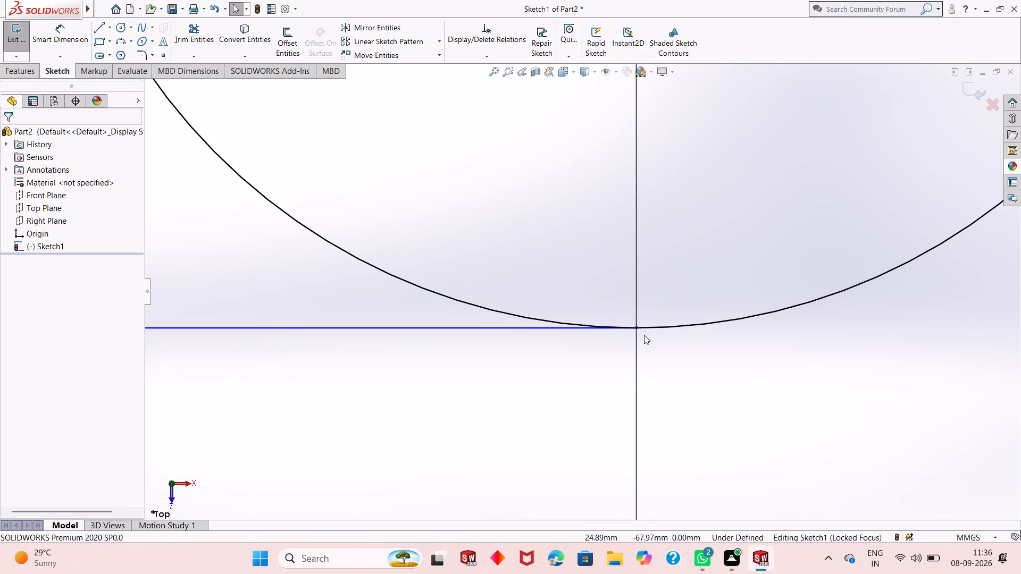
pyautogui.scroll(12, 644, 334)
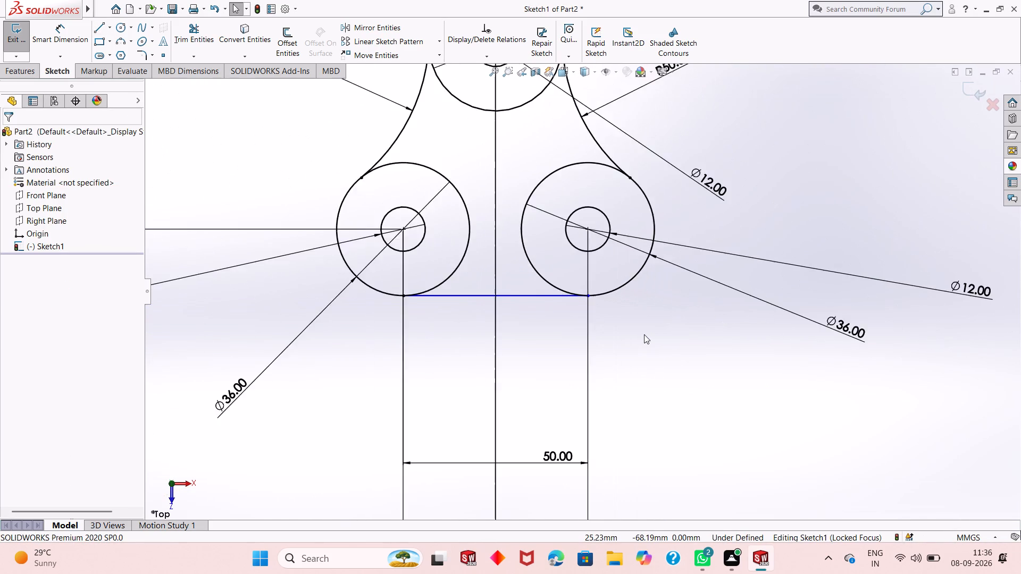
pyautogui.scroll(4, 644, 334)
pyautogui.scroll(-2, 500, 129)
pyautogui.scroll(-3, 581, 406)
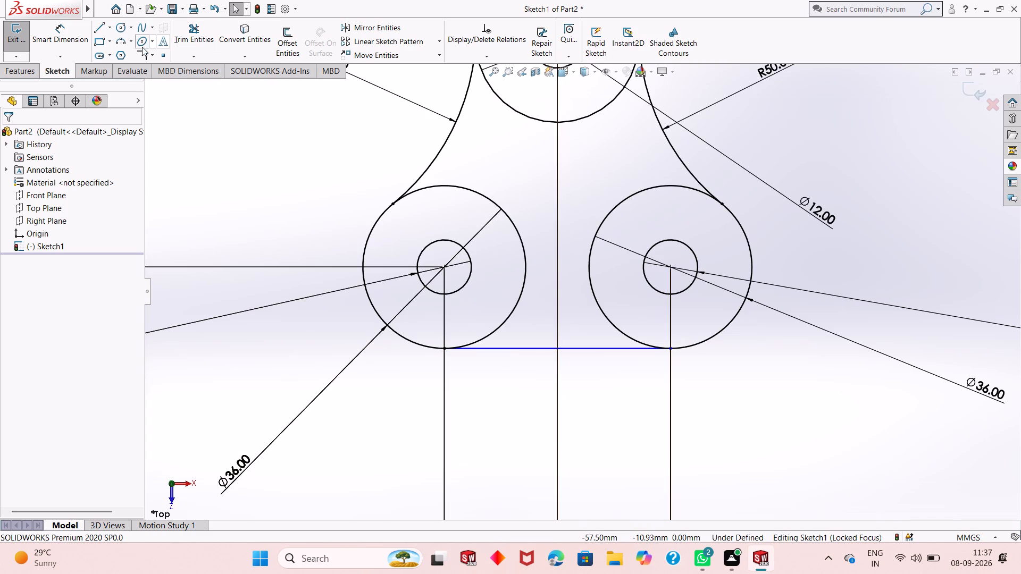
pyautogui.click(95, 43)
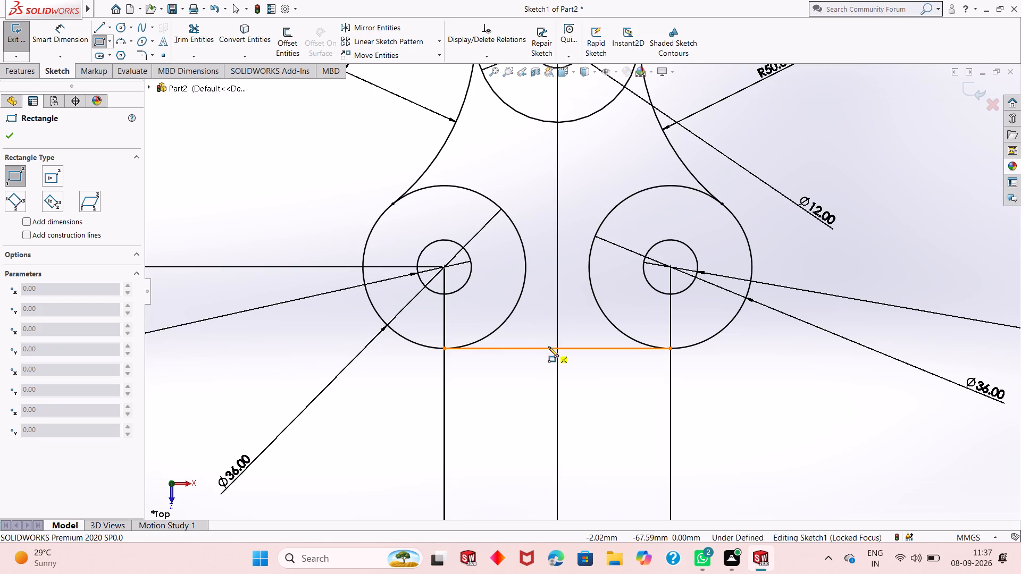
pyautogui.click(532, 345)
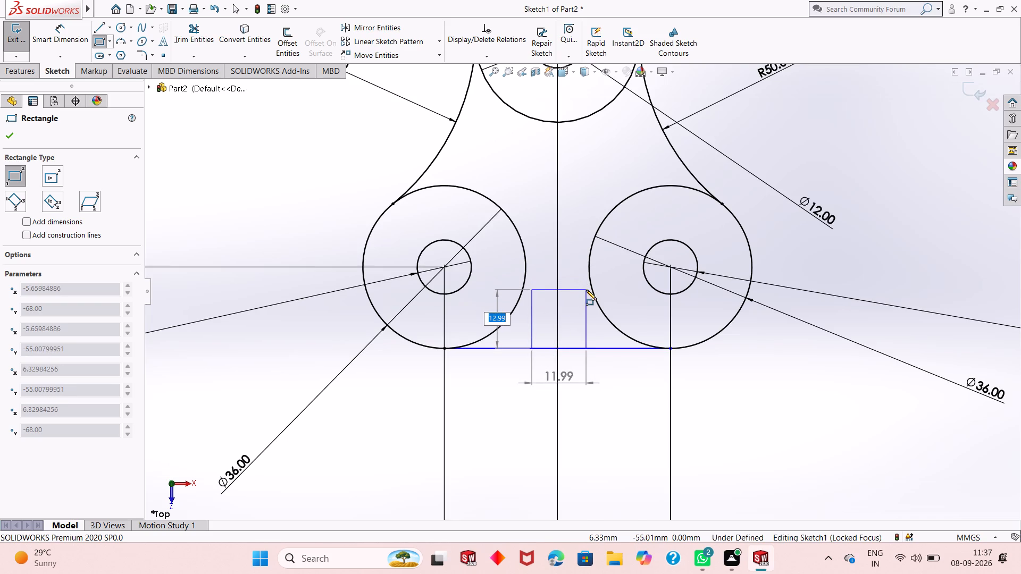
pyautogui.click(586, 290)
pyautogui.rightClick(586, 290)
pyautogui.click(609, 295)
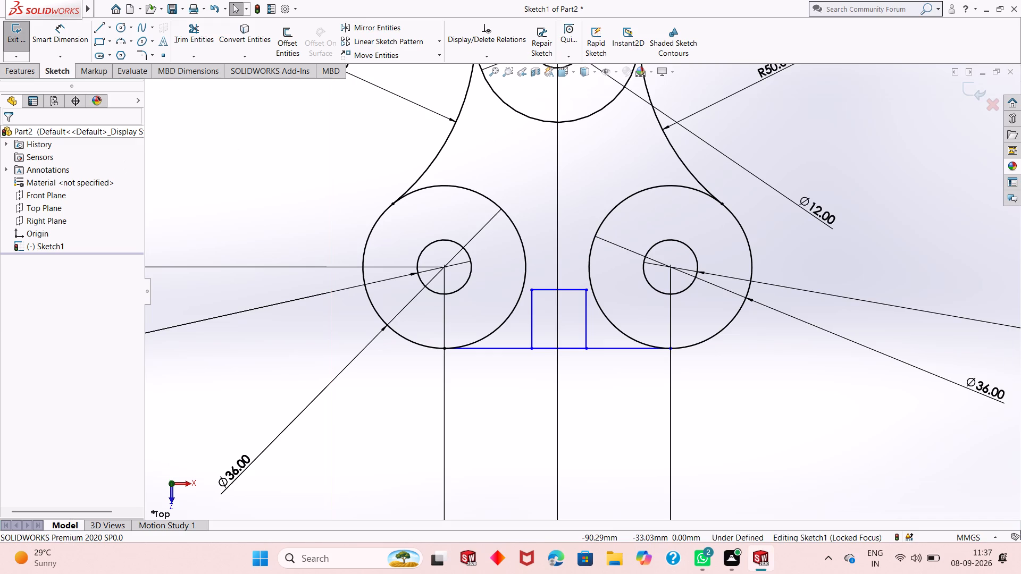
# Dimension the distance from the rectangle's top edge to the bottom line as 14.29 mm.
pyautogui.click(58, 43)
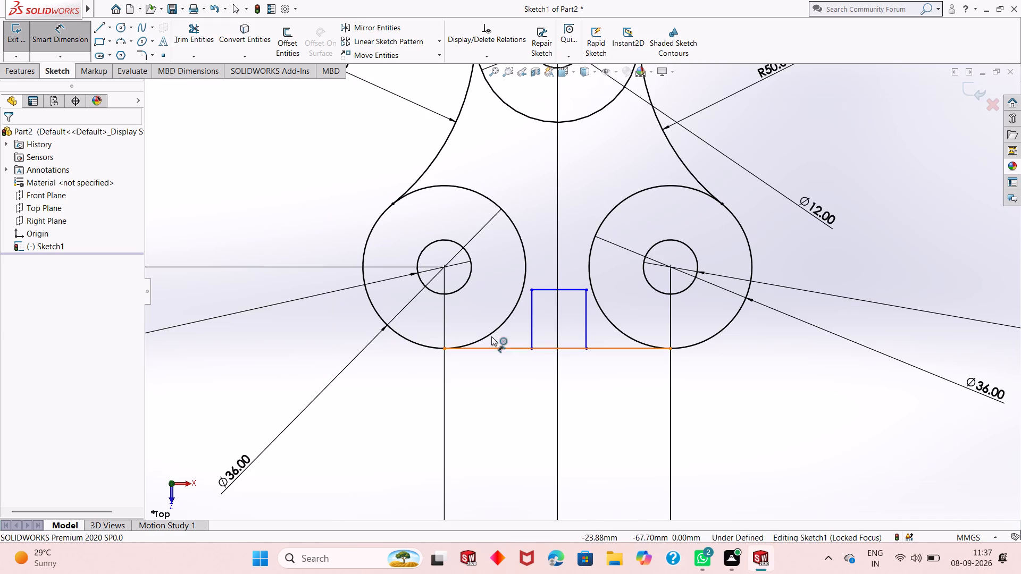
pyautogui.click(541, 288)
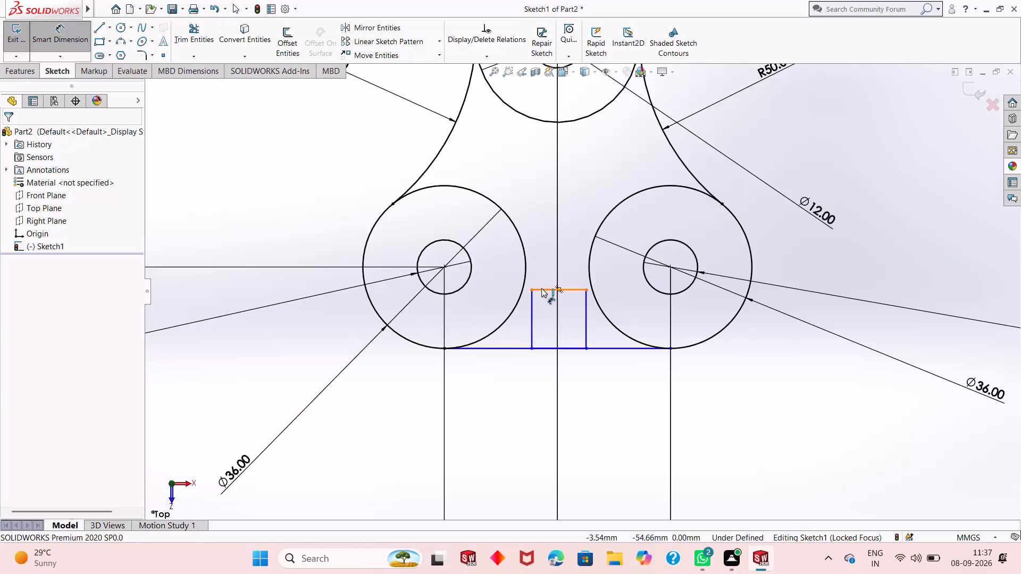
pyautogui.click(545, 348)
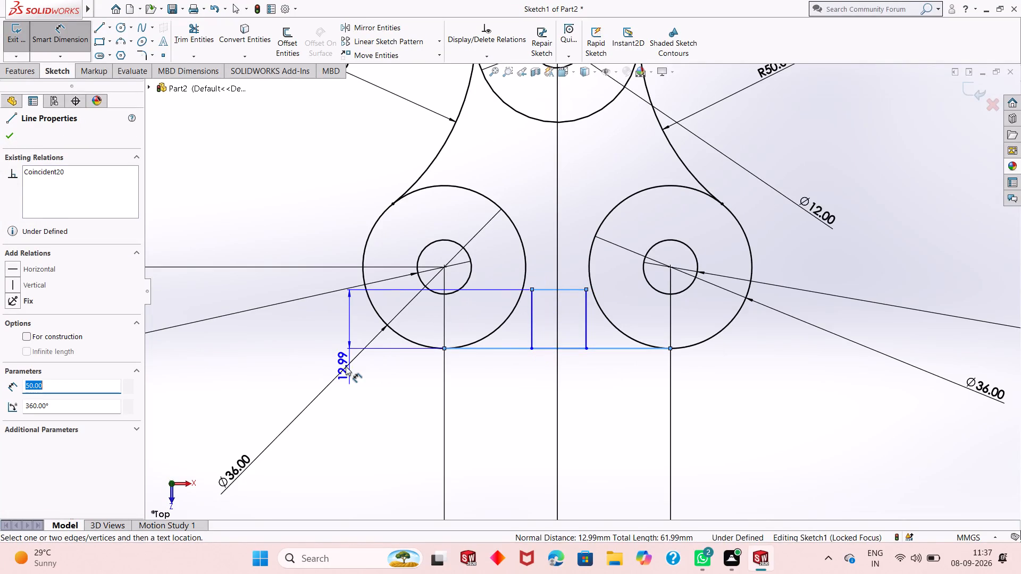
pyautogui.click(336, 366)
pyautogui.write('14.29')
pyautogui.press('Return')
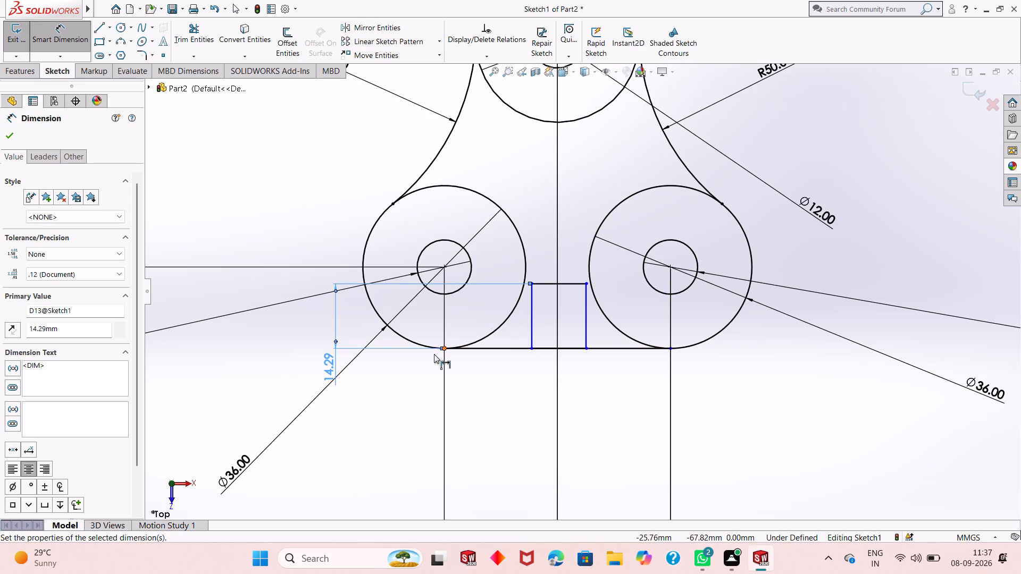
pyautogui.rightClick(248, 340)
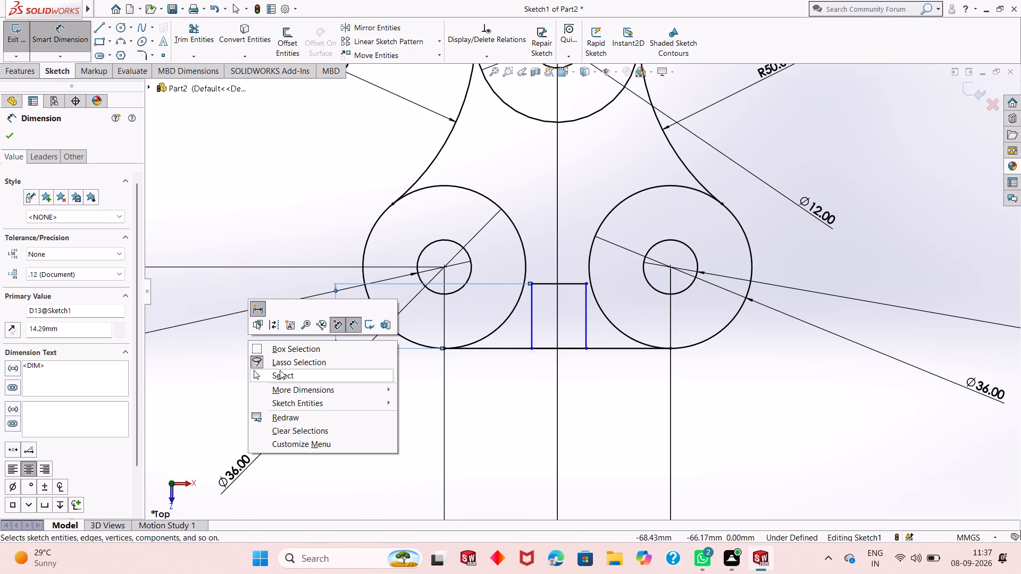
pyautogui.click(281, 373)
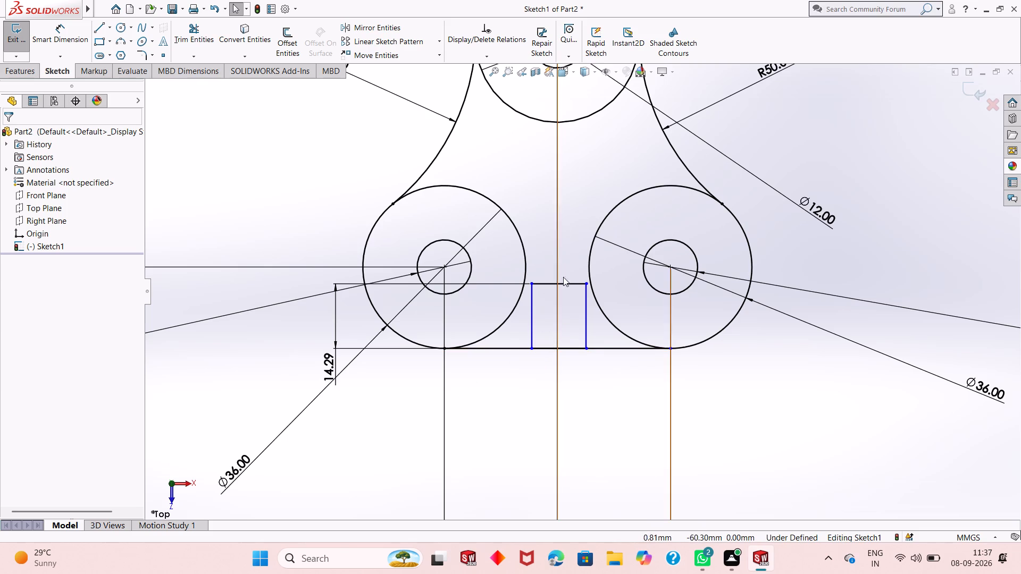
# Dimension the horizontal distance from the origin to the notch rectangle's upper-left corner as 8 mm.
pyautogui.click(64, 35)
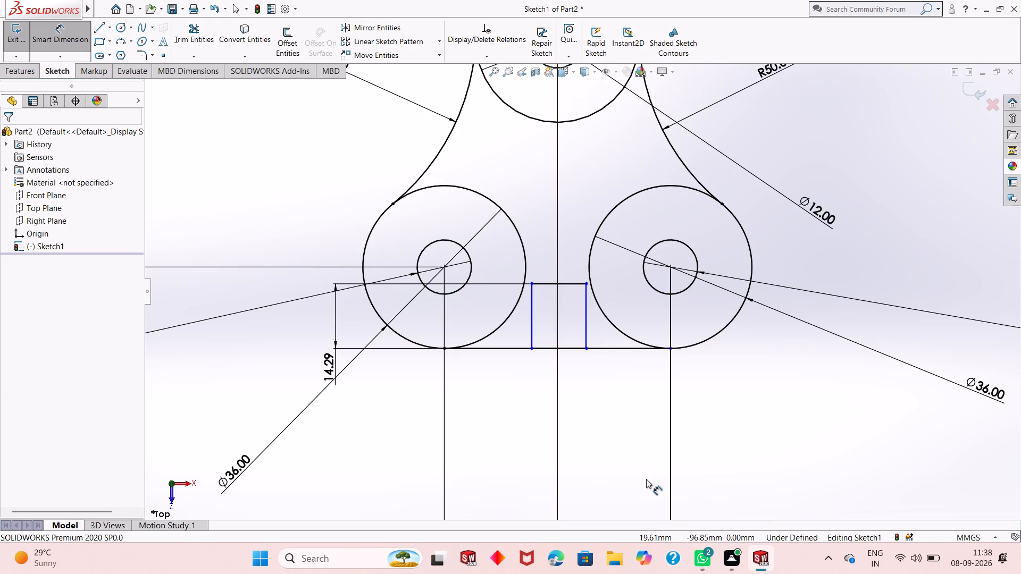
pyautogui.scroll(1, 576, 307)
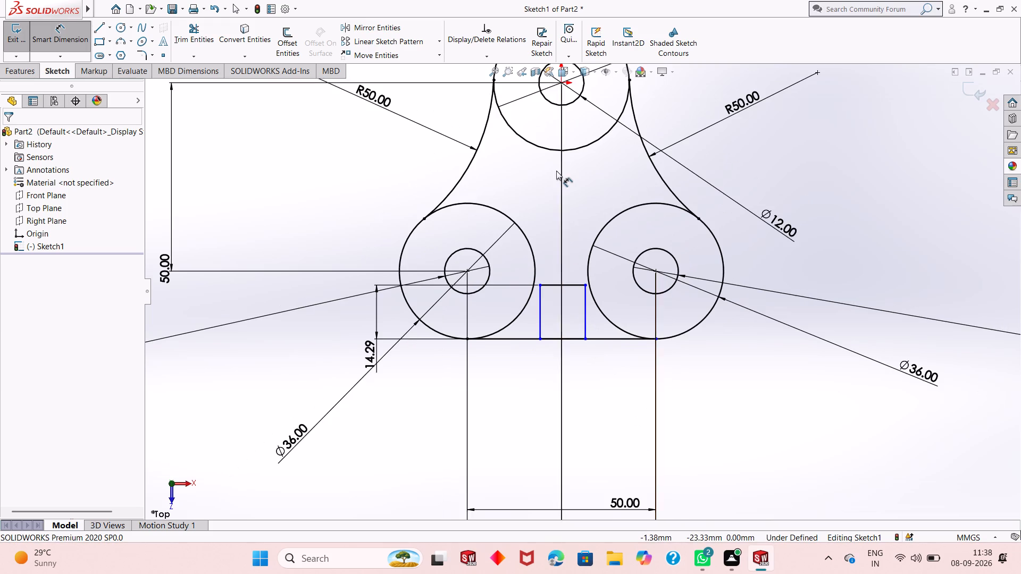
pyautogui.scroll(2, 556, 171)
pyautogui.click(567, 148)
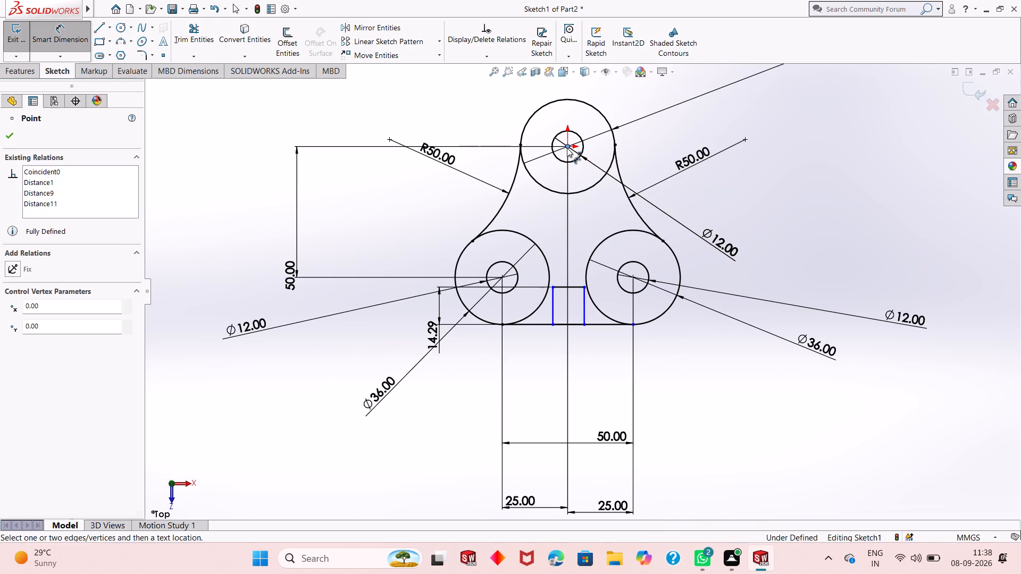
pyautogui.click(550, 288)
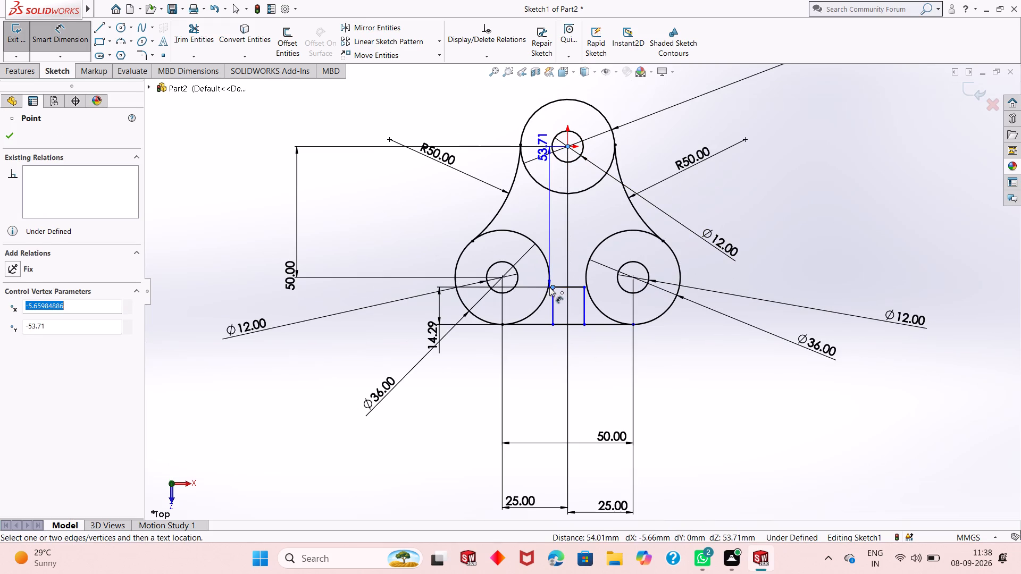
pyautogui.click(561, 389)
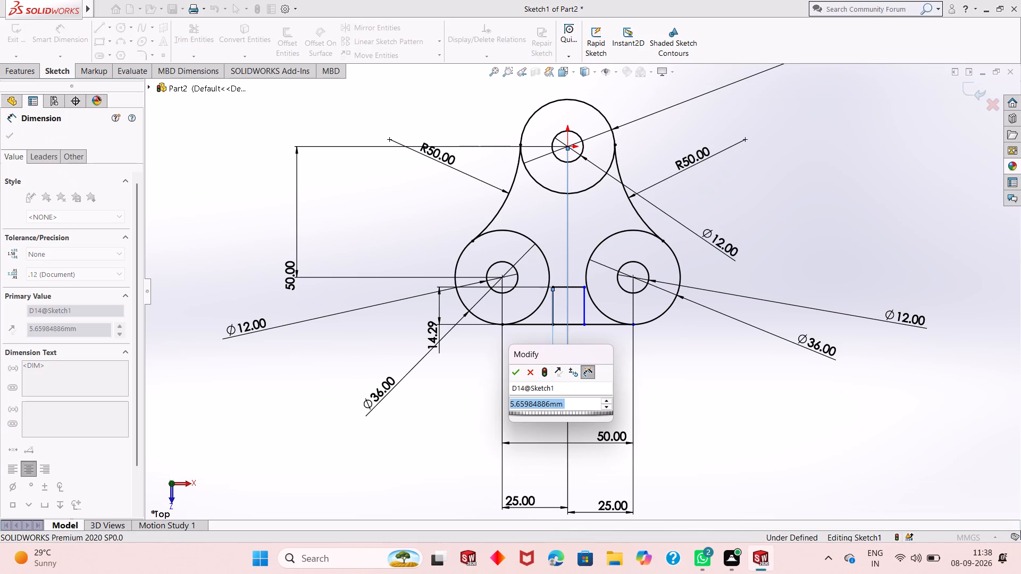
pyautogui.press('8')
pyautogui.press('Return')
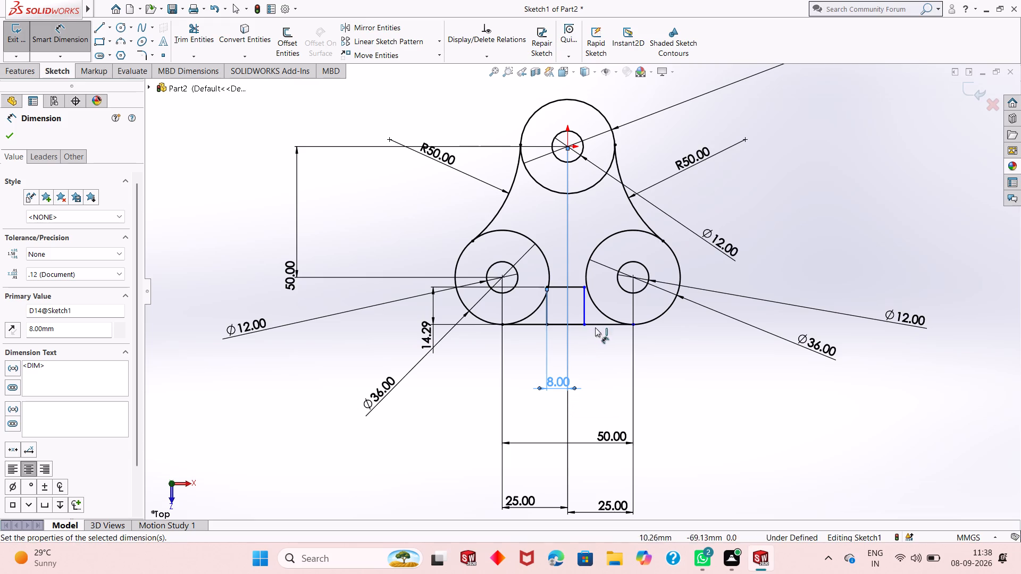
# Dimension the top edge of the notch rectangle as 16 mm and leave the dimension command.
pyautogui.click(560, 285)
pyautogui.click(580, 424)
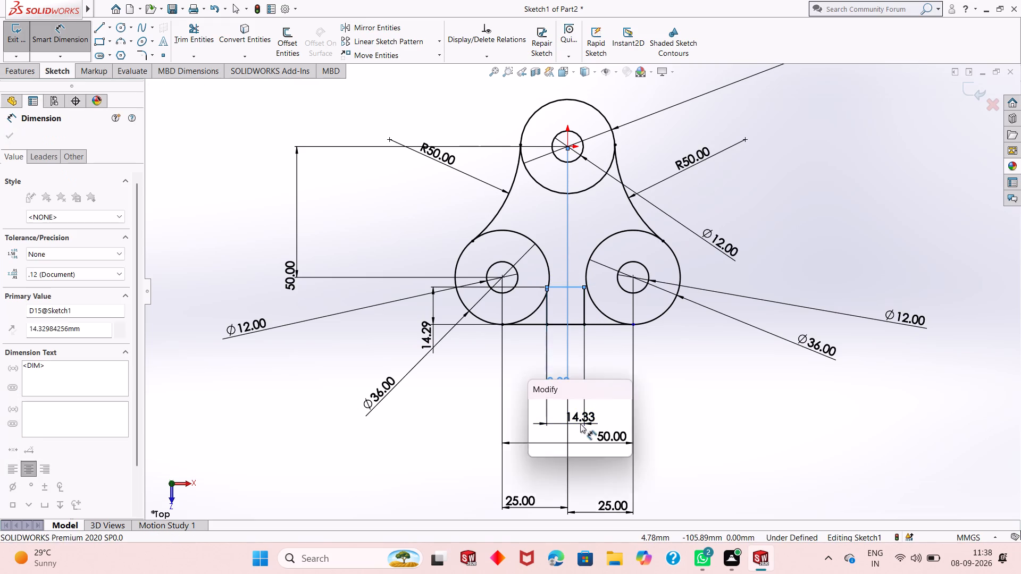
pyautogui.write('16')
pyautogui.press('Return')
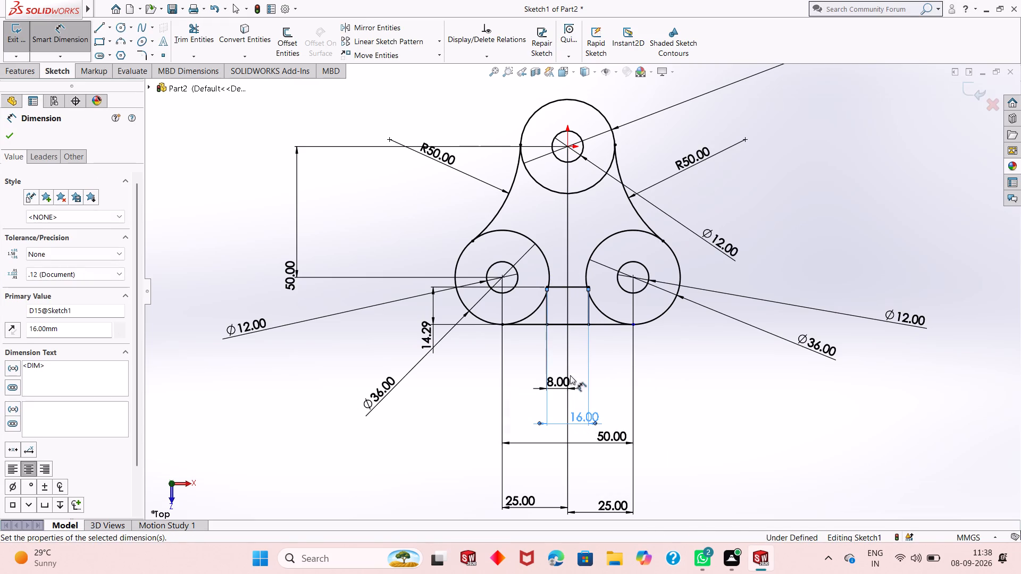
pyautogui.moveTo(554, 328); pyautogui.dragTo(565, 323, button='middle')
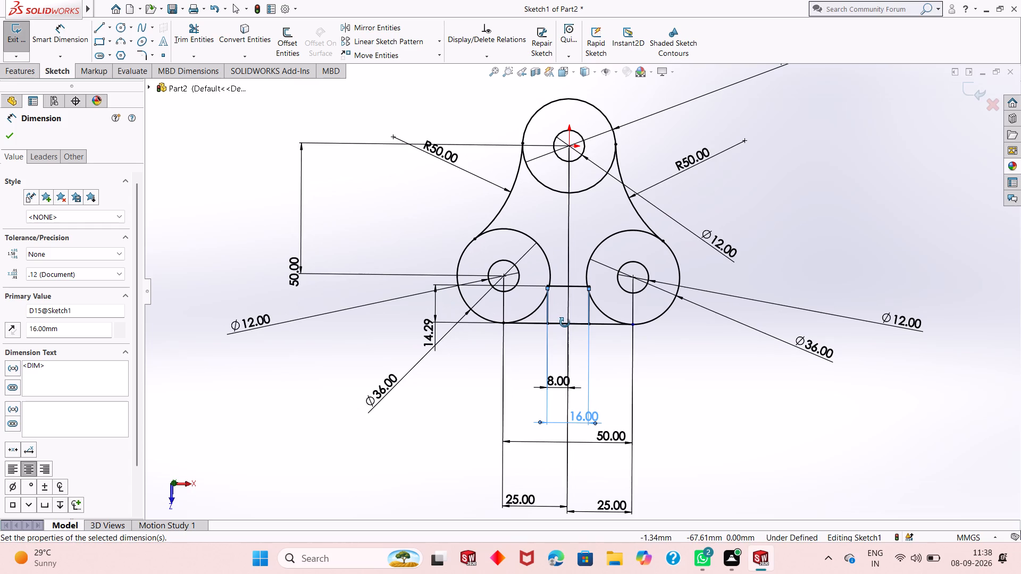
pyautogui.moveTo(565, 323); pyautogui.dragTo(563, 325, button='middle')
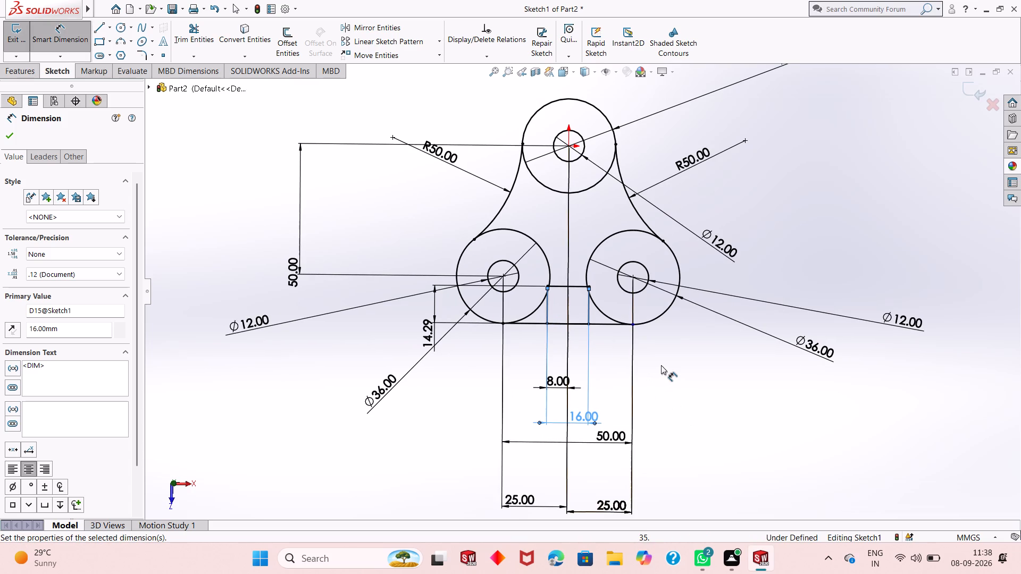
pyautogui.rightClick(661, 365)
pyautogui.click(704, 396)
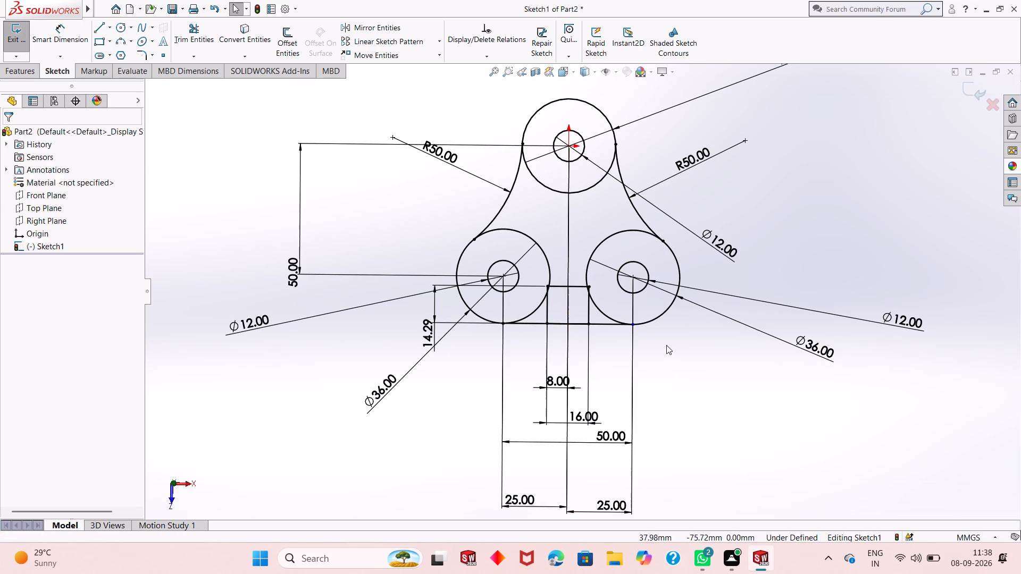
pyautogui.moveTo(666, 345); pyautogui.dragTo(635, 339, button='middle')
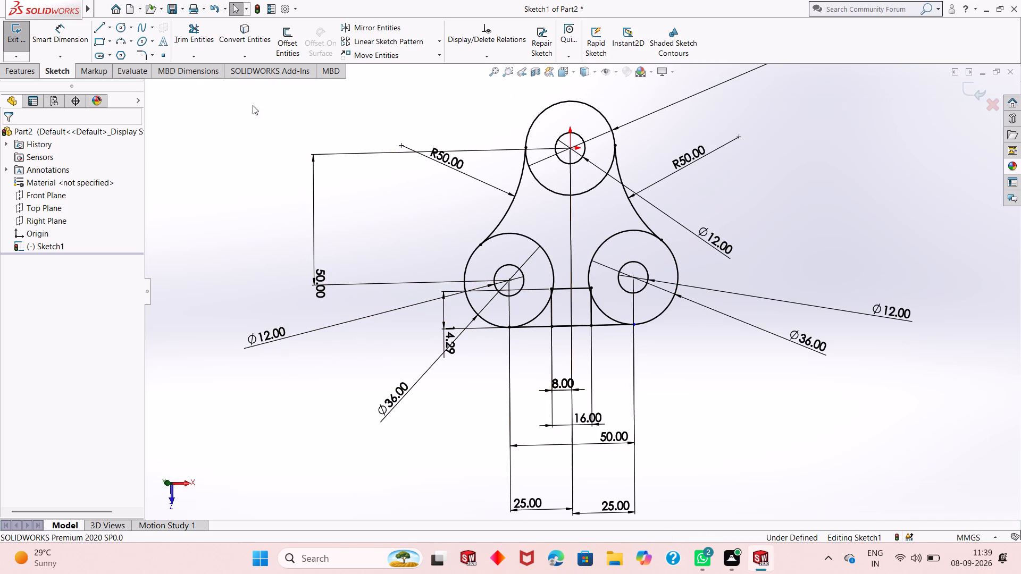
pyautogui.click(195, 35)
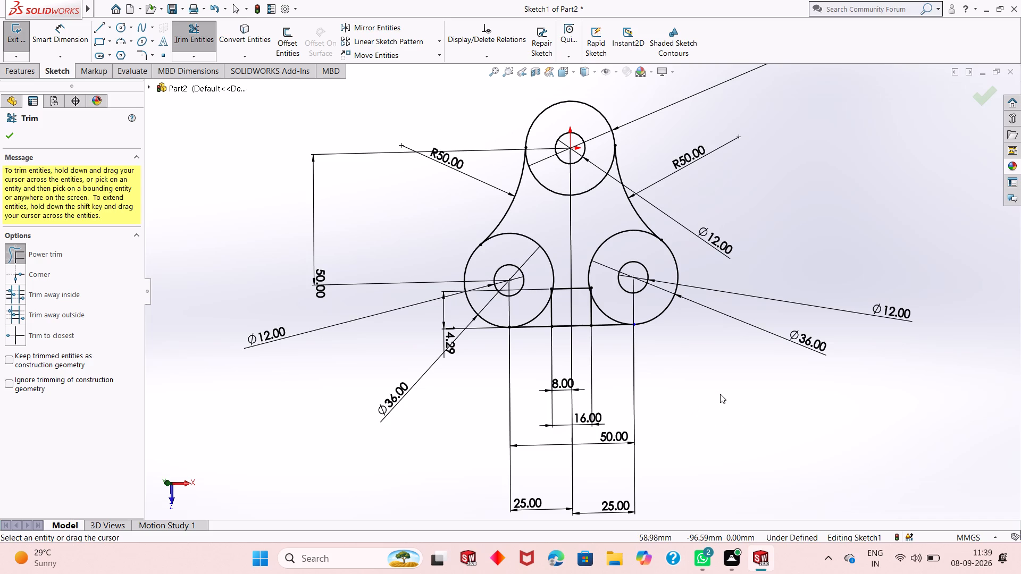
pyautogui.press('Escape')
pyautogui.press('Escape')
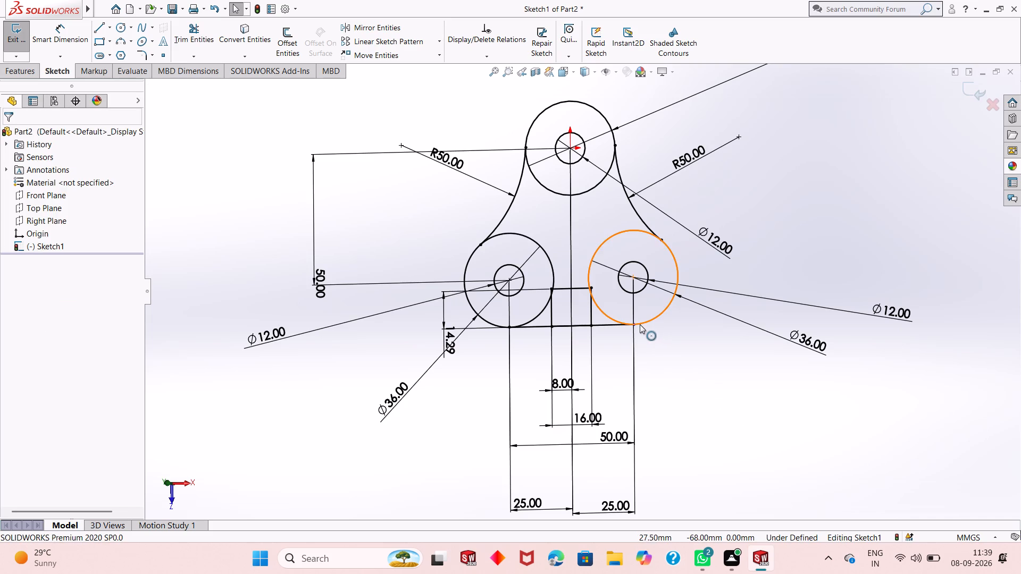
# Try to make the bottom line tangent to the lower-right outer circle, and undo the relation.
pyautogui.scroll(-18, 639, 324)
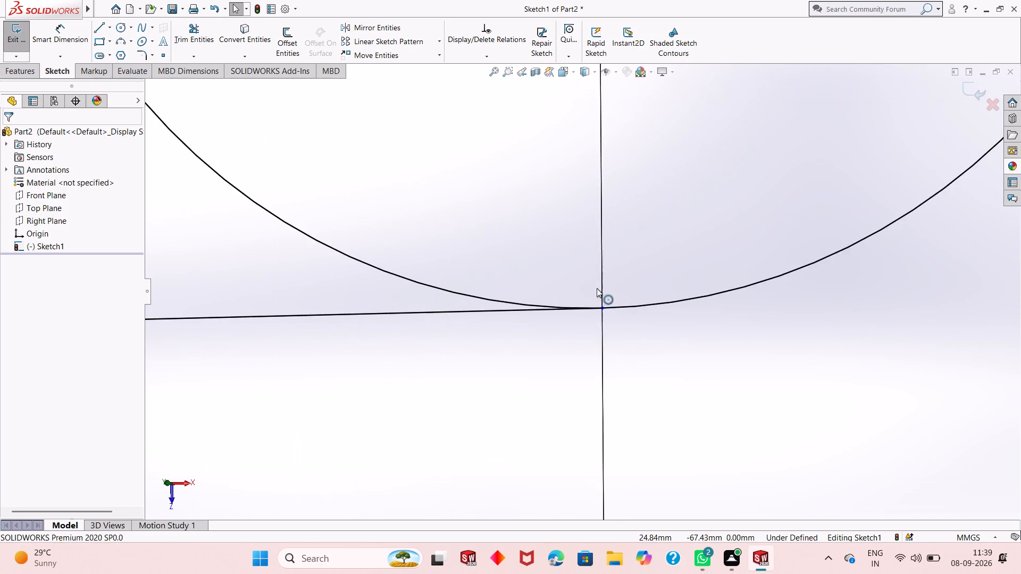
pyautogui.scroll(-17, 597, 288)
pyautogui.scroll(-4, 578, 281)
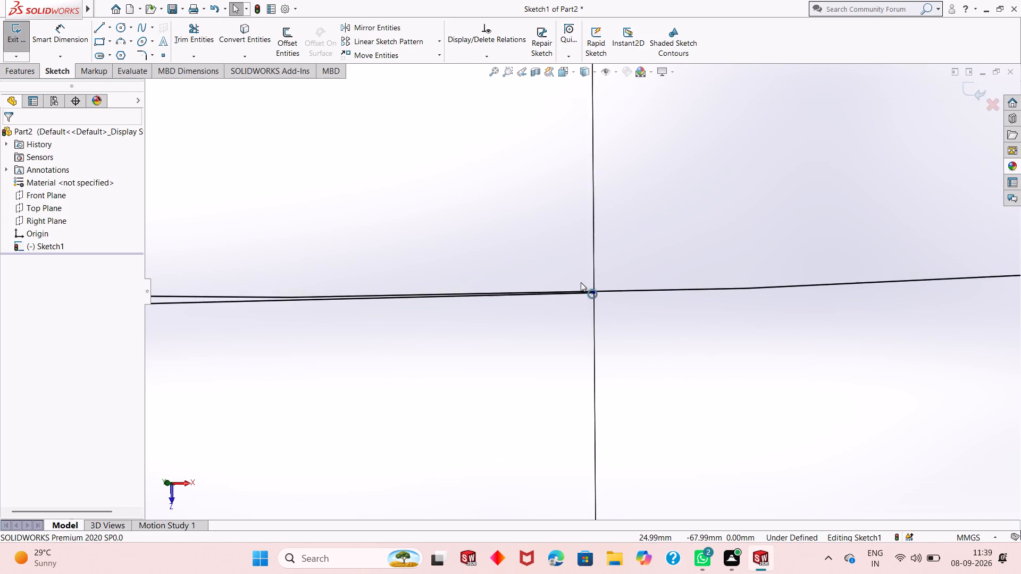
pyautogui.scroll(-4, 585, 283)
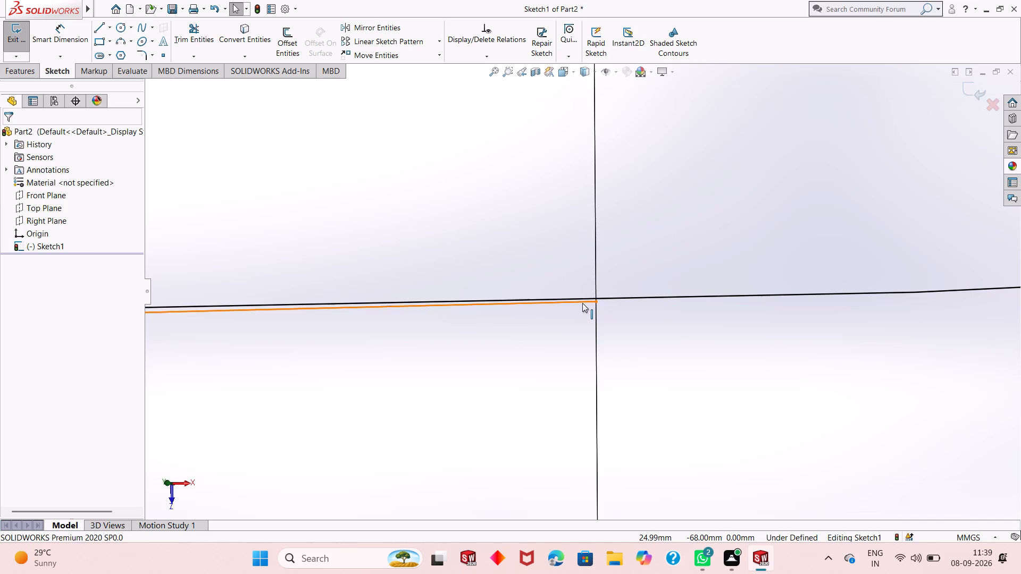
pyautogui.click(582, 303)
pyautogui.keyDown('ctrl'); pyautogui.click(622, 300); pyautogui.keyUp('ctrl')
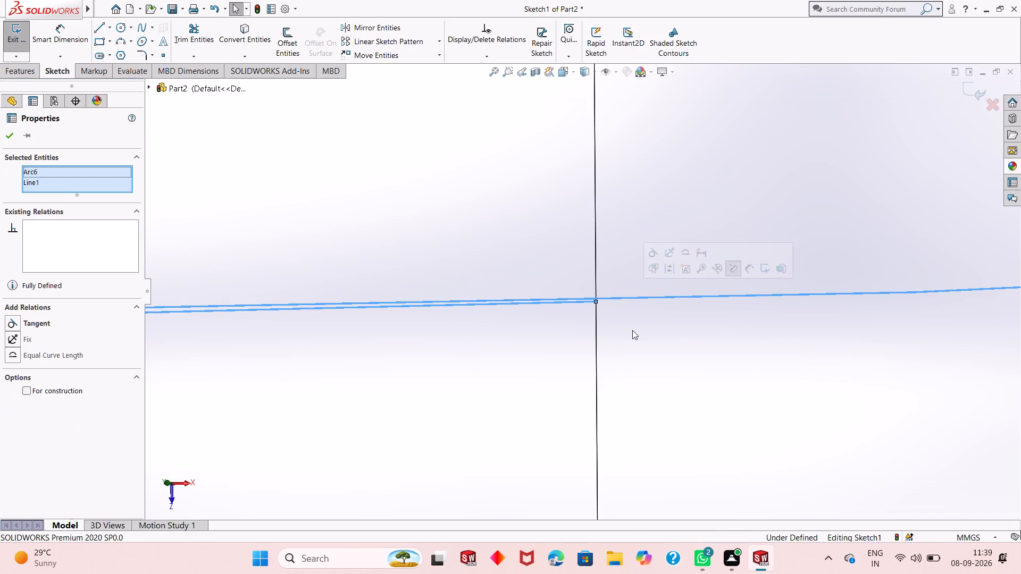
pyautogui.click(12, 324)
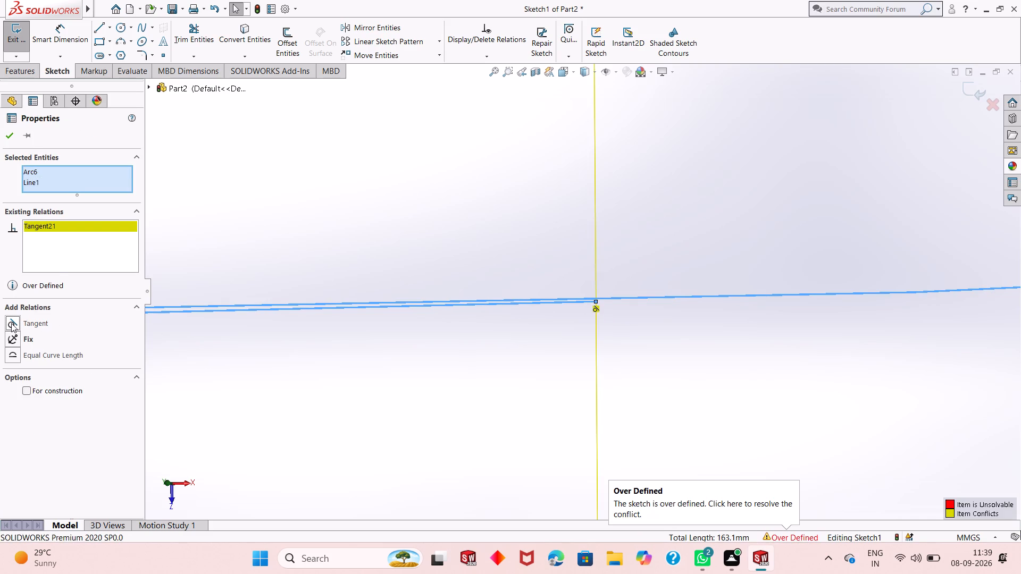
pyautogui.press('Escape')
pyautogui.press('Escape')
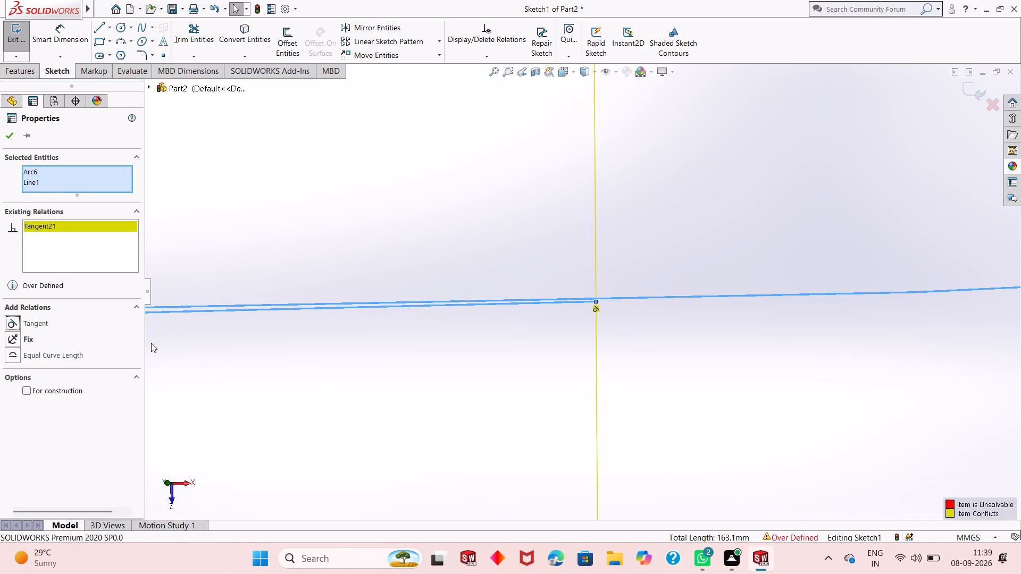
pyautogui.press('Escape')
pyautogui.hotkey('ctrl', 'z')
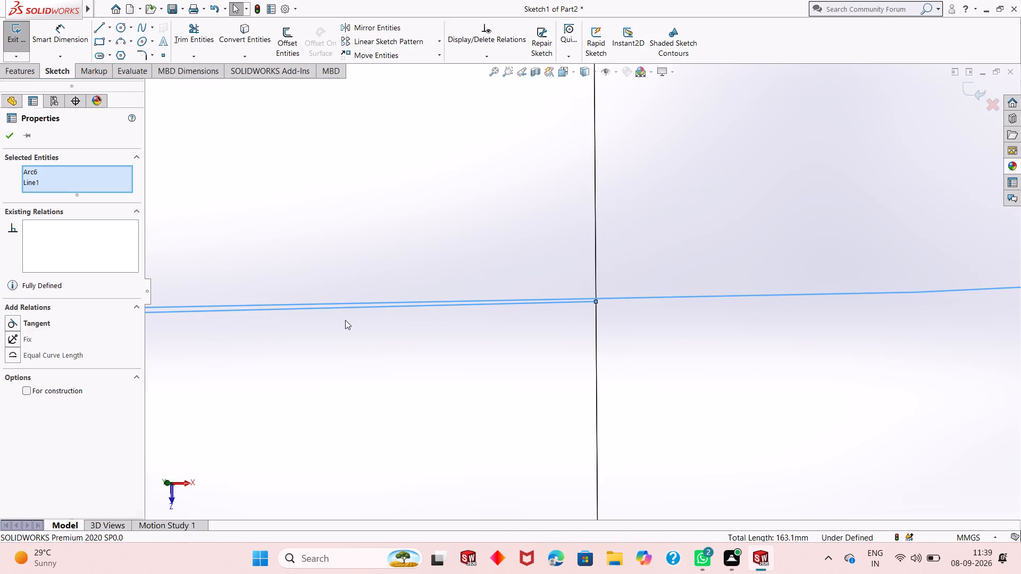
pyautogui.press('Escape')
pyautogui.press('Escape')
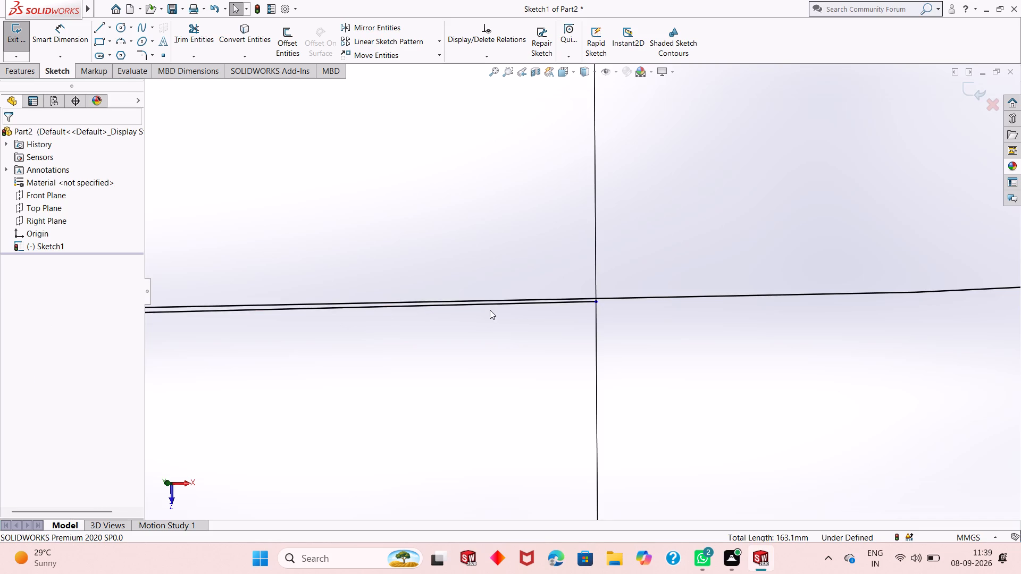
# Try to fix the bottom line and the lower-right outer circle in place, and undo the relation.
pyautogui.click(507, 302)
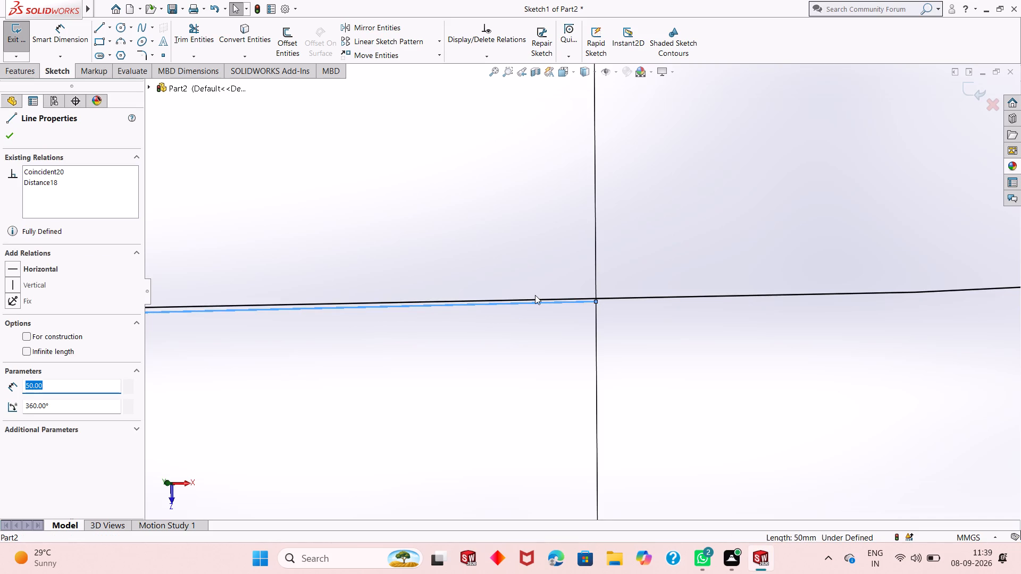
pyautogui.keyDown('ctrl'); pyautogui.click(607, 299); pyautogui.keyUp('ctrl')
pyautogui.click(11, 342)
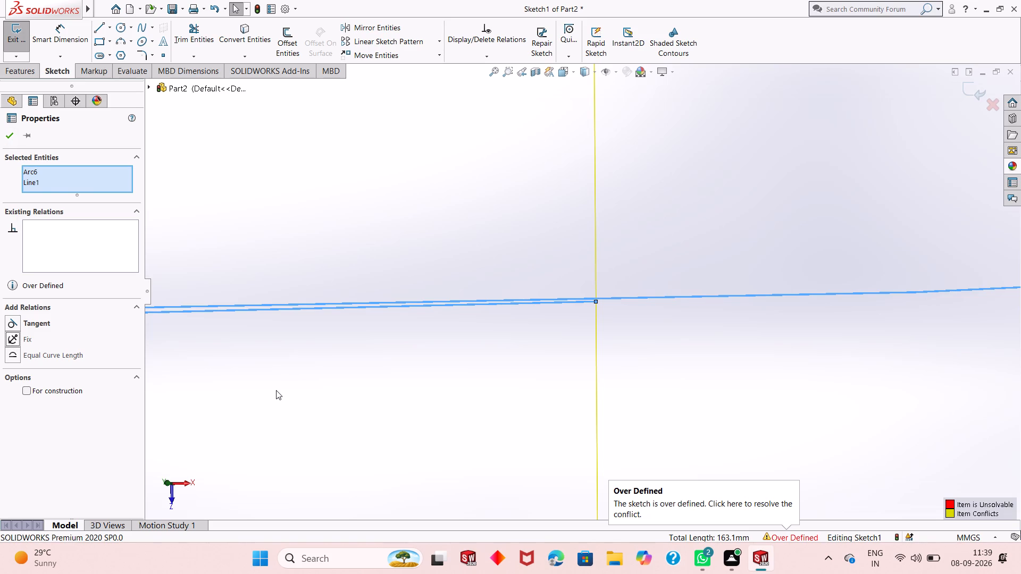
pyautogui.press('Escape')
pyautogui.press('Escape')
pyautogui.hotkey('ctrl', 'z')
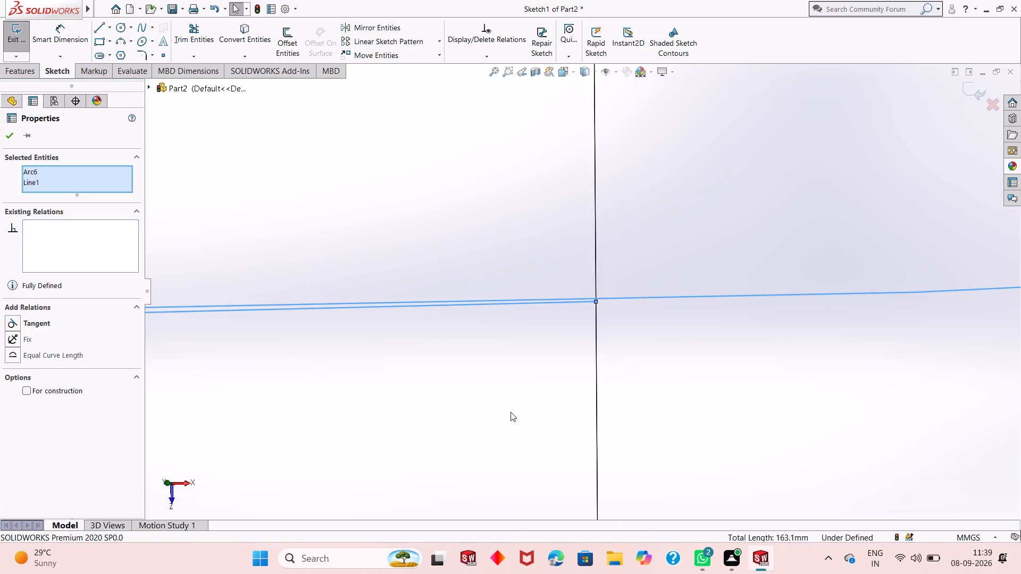
# Undo the notch rectangle with all its dimensions and the bottom line between the two lower outer circles.
pyautogui.scroll(20, 514, 411)
pyautogui.scroll(20, 514, 411)
pyautogui.scroll(5, 514, 411)
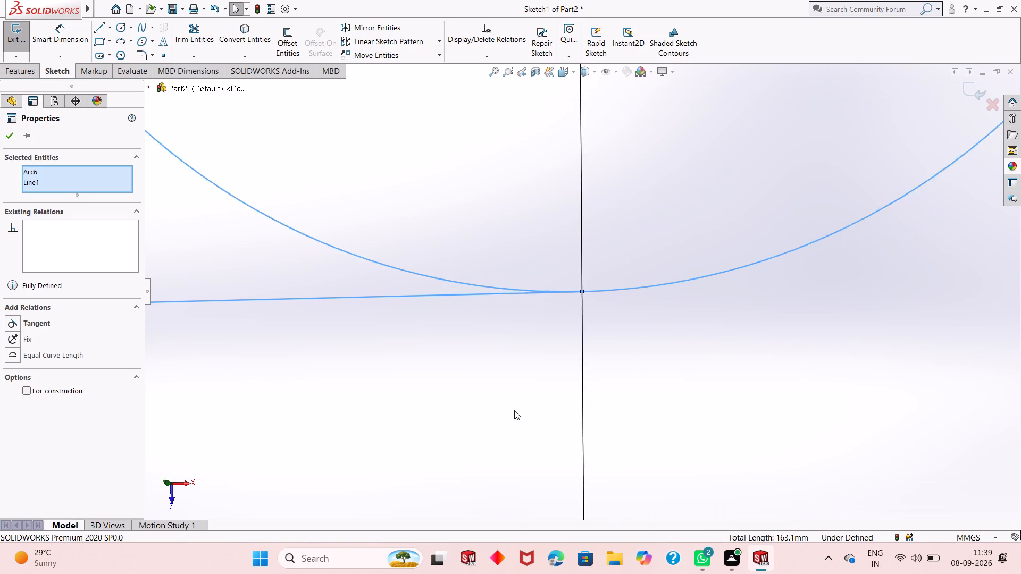
pyautogui.scroll(20, 514, 410)
pyautogui.scroll(9, 514, 410)
pyautogui.scroll(-3, 515, 409)
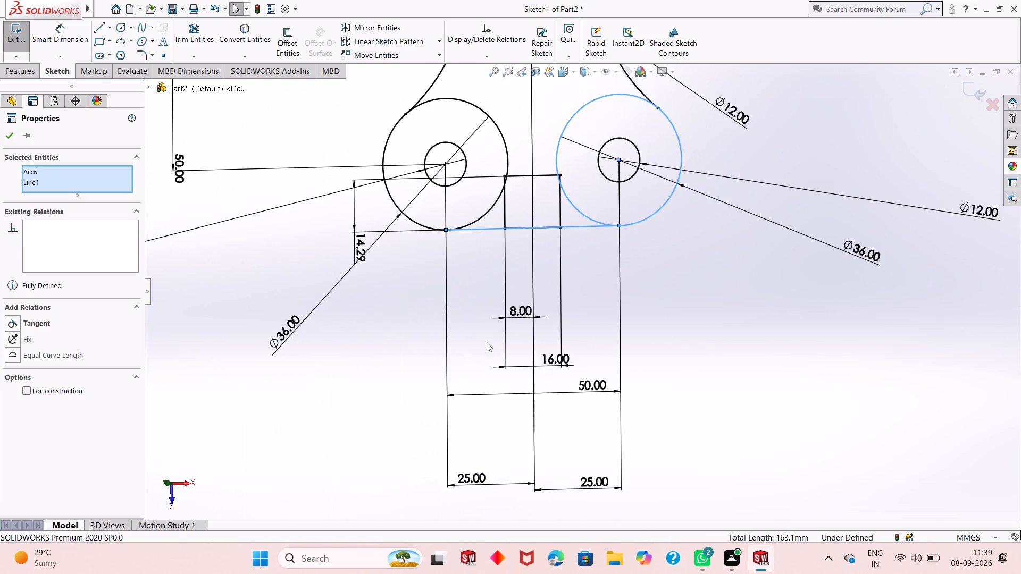
pyautogui.scroll(-3, 520, 184)
pyautogui.hotkey('ctrl', 'z')
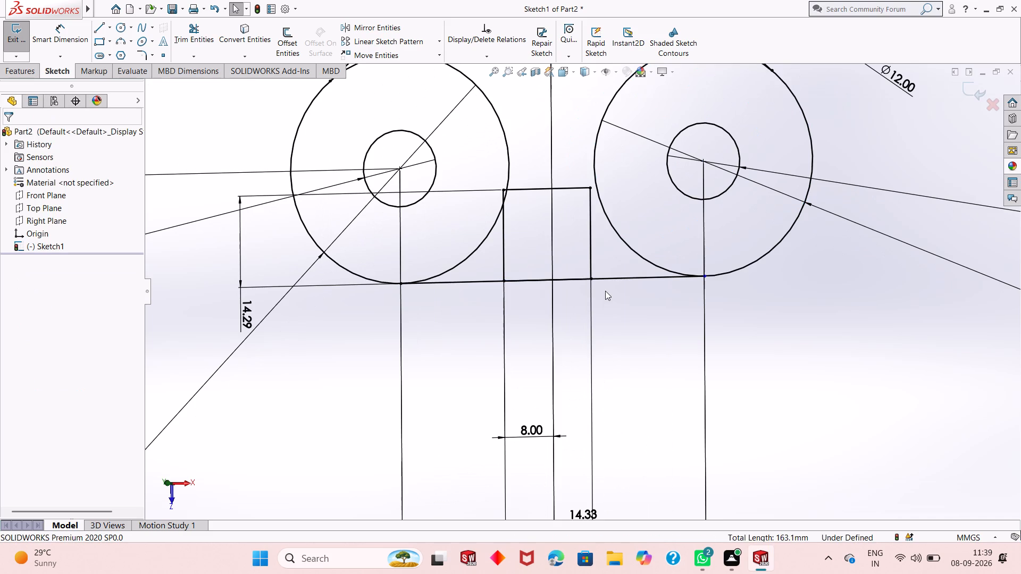
pyautogui.hotkey('ctrl', 'z')
pyautogui.hotkey('ctrl', 'z')
pyautogui.hotkey('ctrl', 'z')
pyautogui.hotkey('ctrl', 'z')
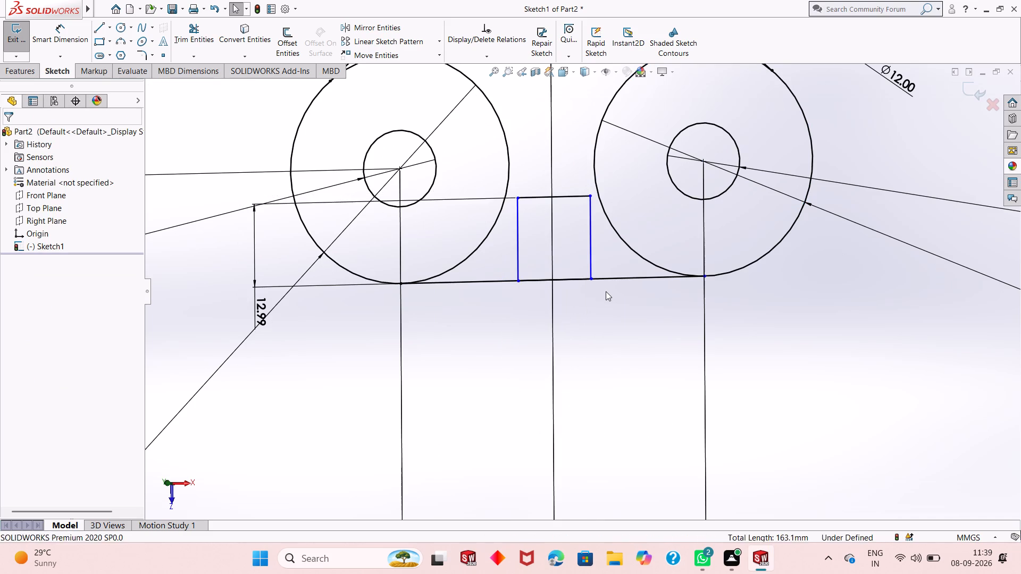
pyautogui.hotkey('ctrl', 'z')
pyautogui.hotkey('ctrl', 'z')
pyautogui.hotkey('ctrl', 'z')
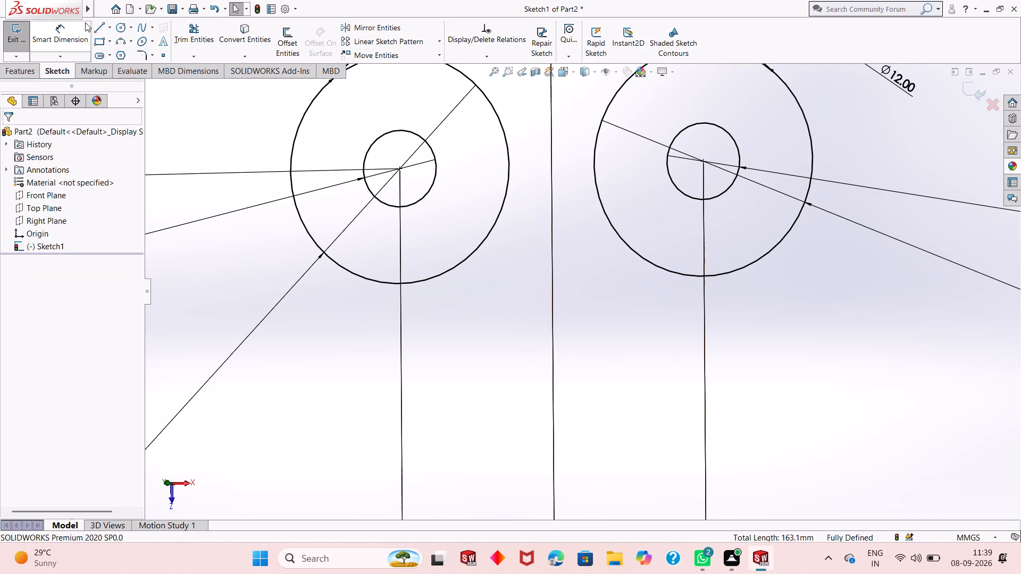
# Sketch a line about 50 mm long joining the lowest points of the two lower outer circles.
pyautogui.click(97, 27)
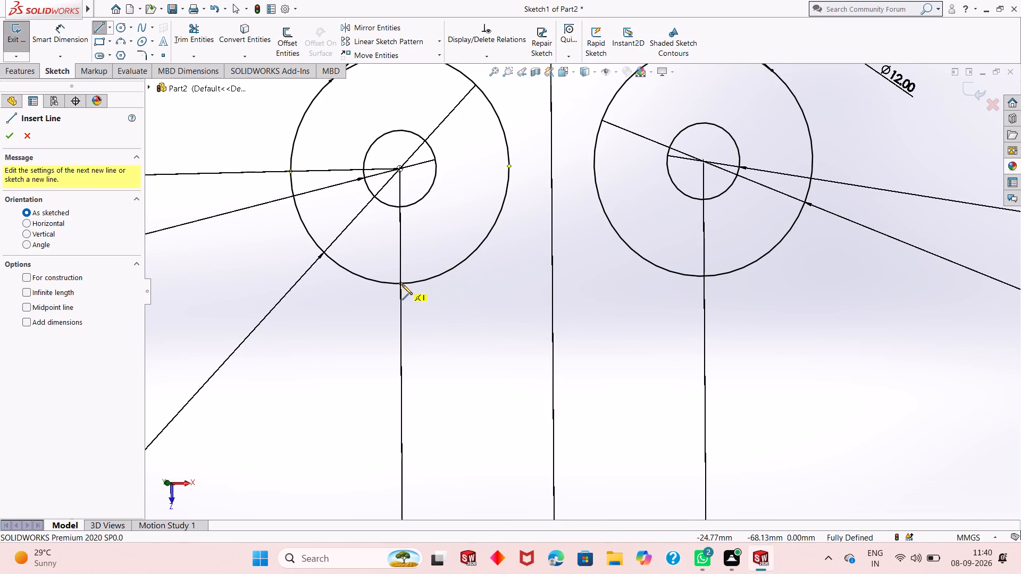
pyautogui.click(402, 284)
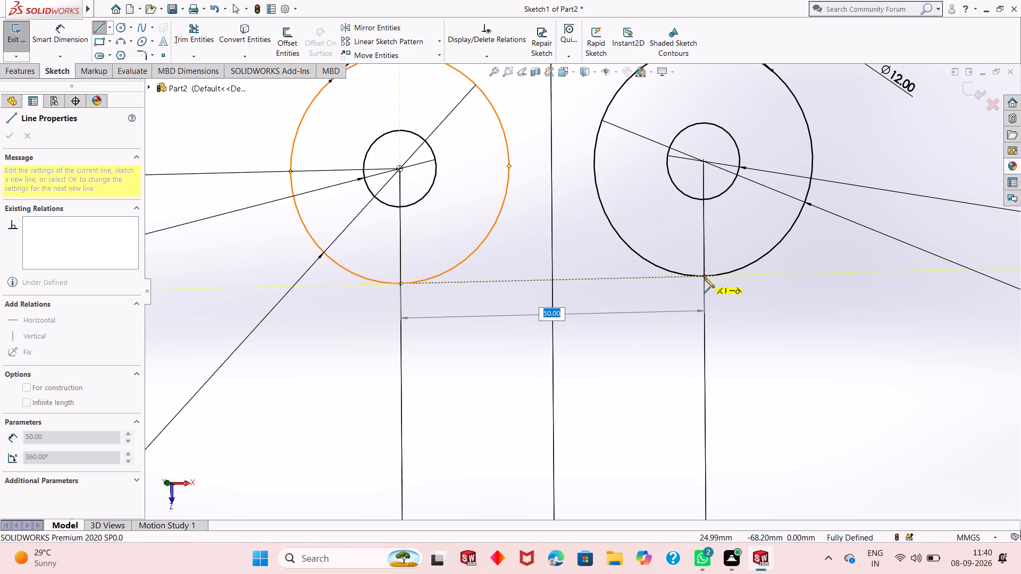
pyautogui.click(704, 277)
pyautogui.click(608, 217)
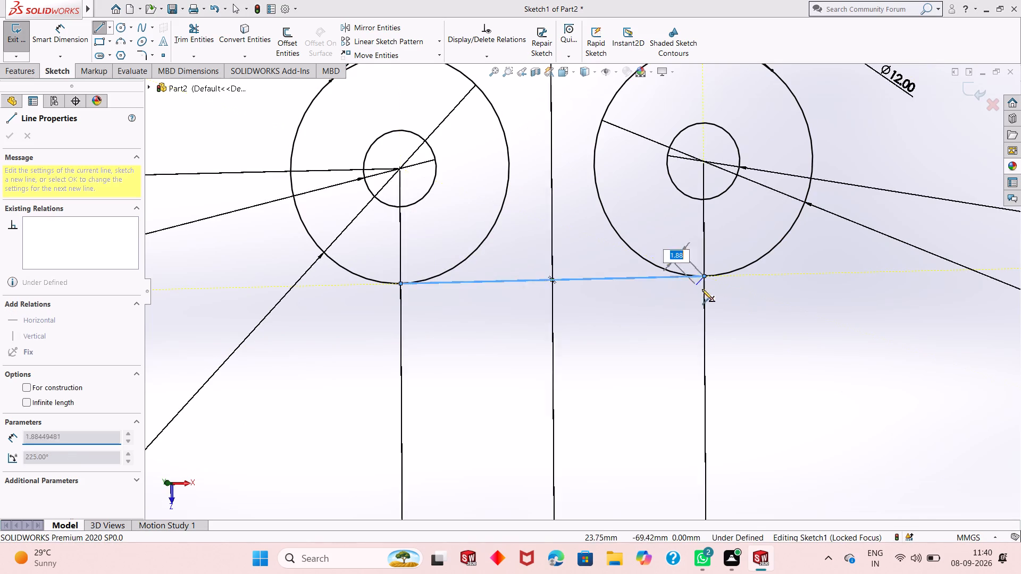
pyautogui.press('Escape')
pyautogui.press('Escape')
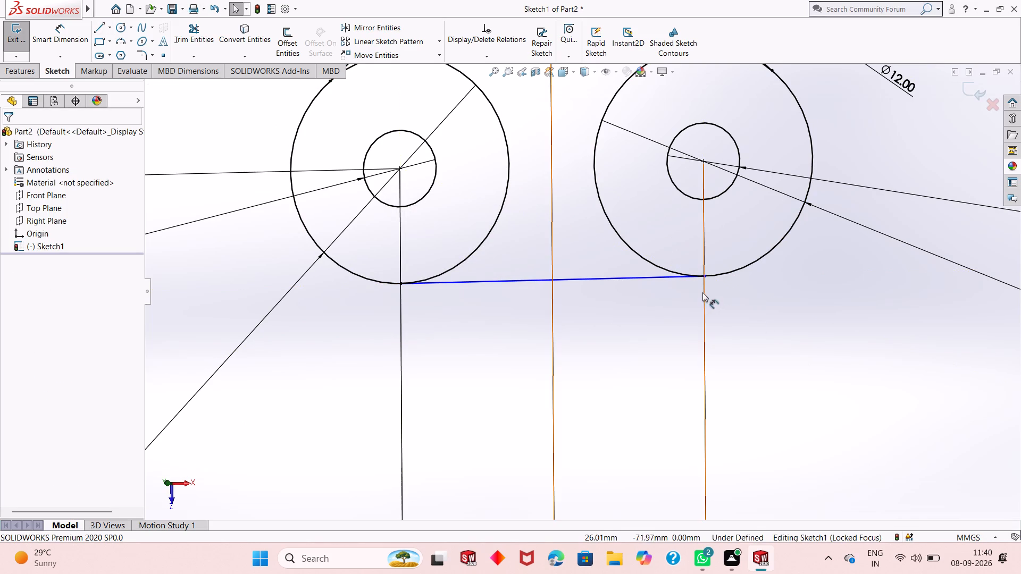
pyautogui.press('Escape')
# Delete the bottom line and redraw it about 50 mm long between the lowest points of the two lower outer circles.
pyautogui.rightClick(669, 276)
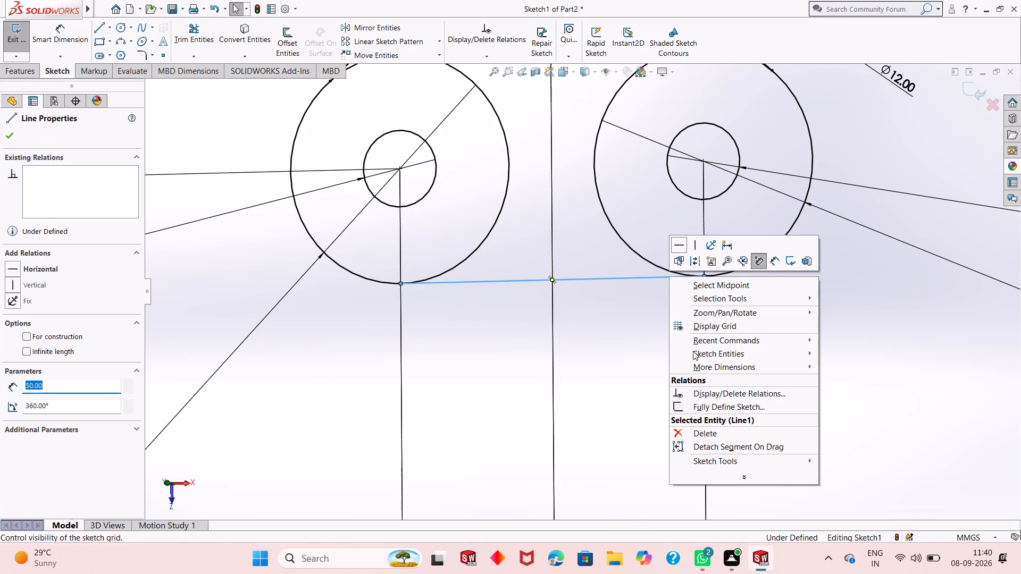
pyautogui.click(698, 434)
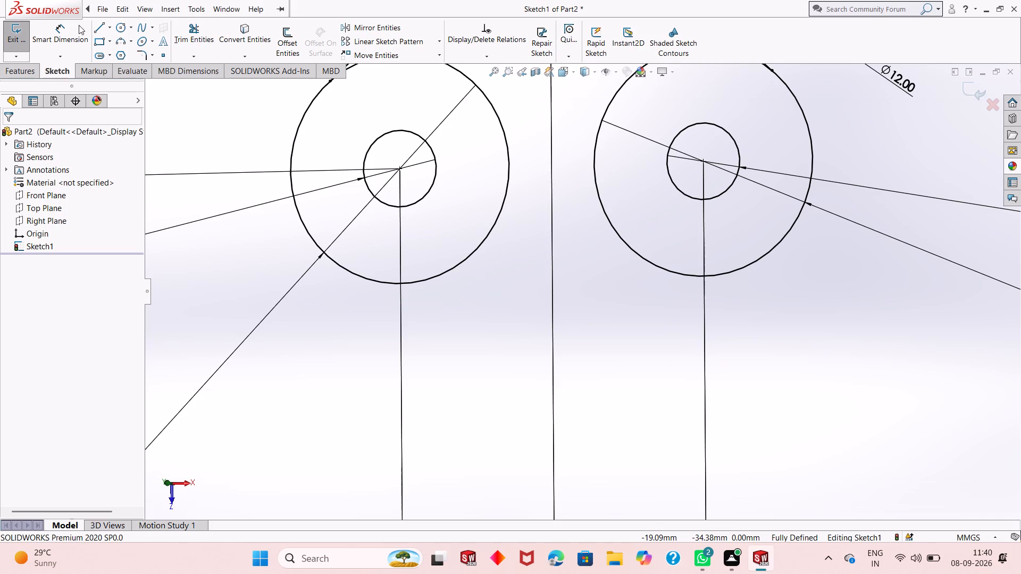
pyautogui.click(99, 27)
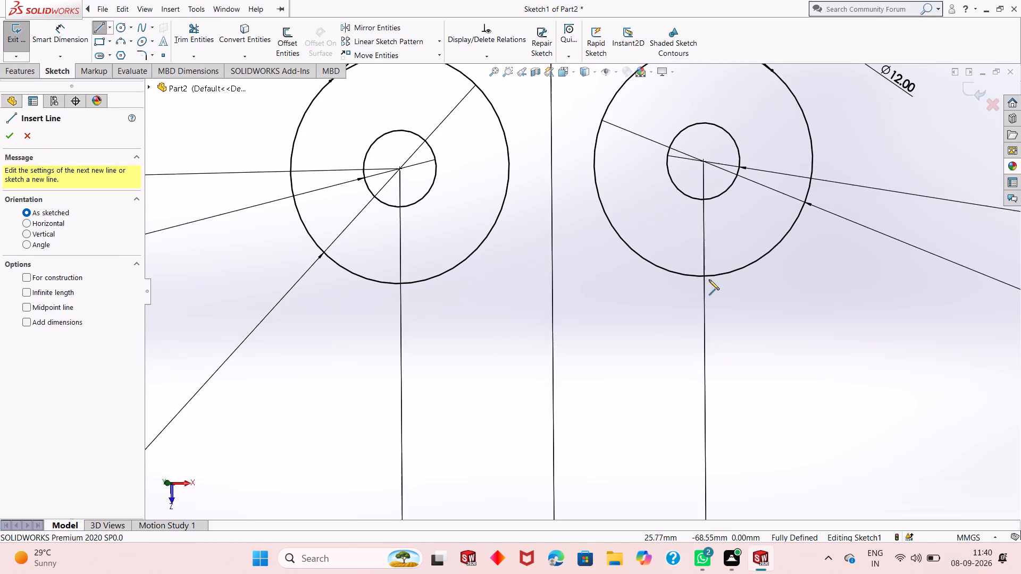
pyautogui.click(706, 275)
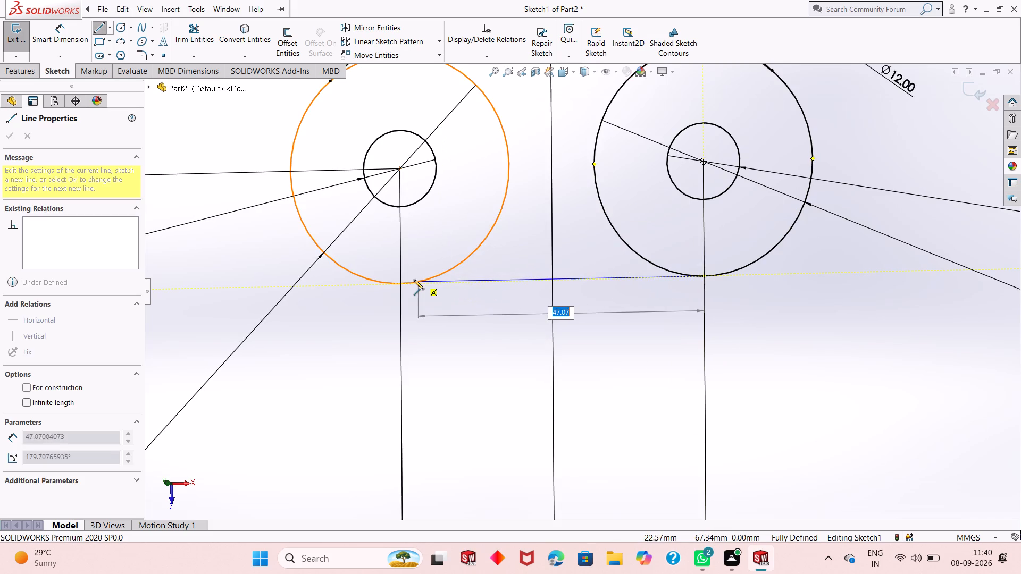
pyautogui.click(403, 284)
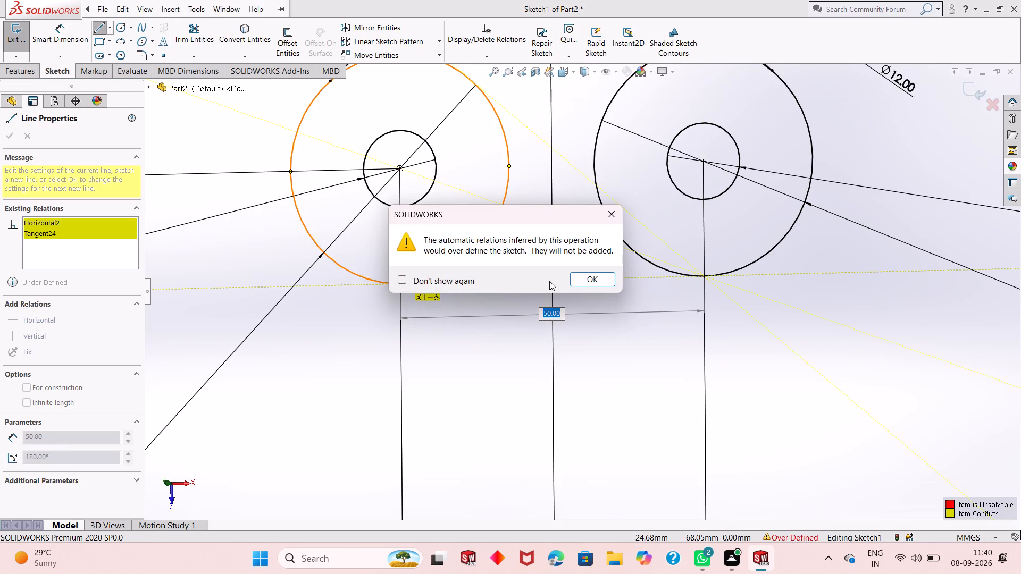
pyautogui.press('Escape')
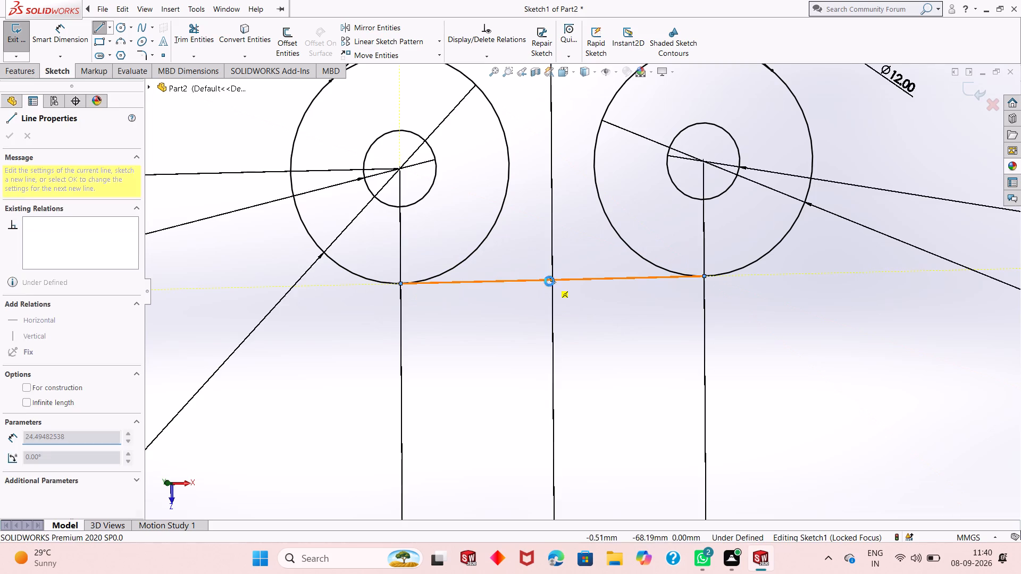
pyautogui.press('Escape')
# Delete the 50 mm dimension between the lower circle centres and the 25 mm dimension locating the lower-left centre.
pyautogui.scroll(-3, 404, 277)
pyautogui.scroll(2, 449, 288)
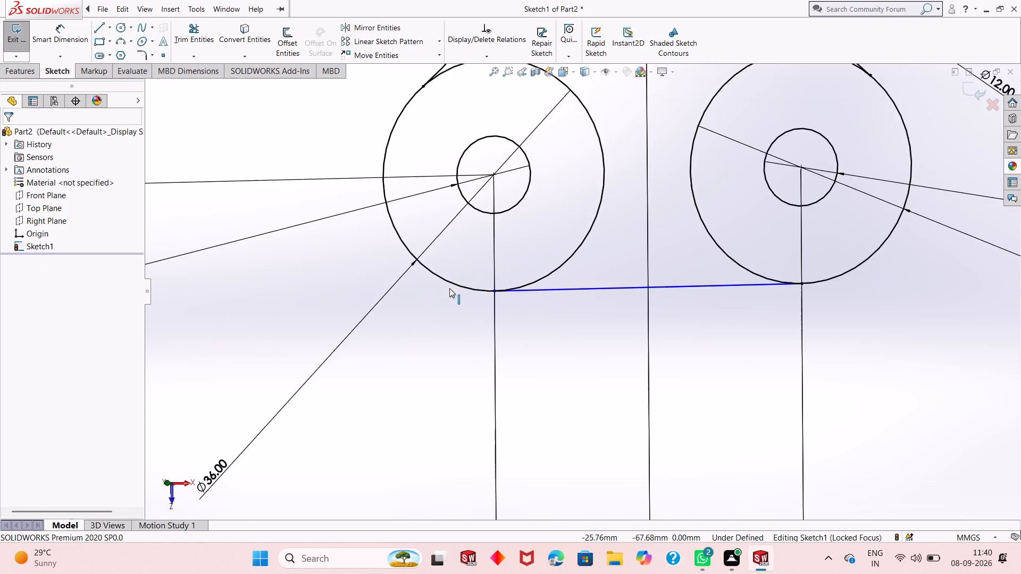
pyautogui.scroll(5, 449, 288)
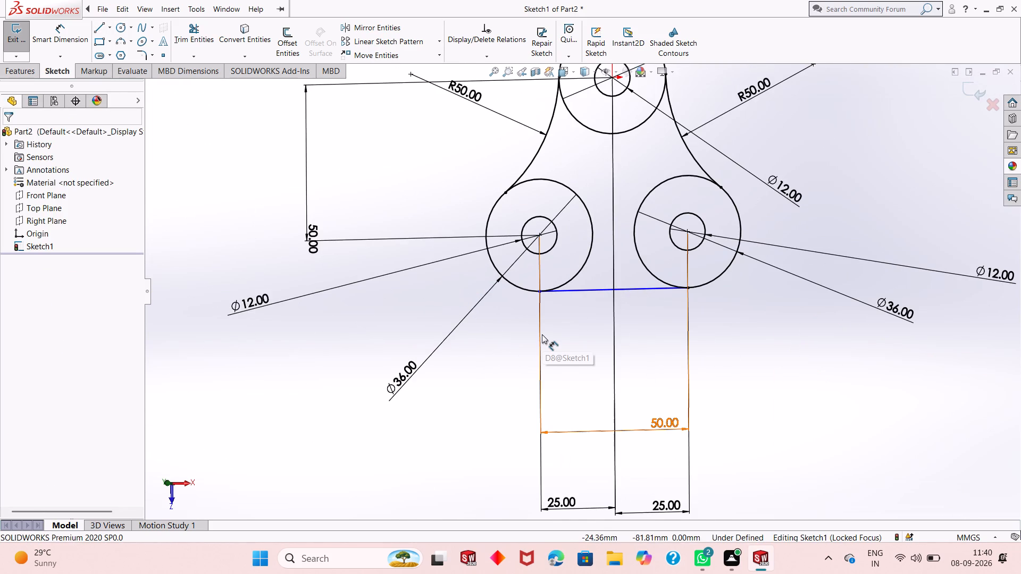
pyautogui.rightClick(542, 334)
pyautogui.click(568, 402)
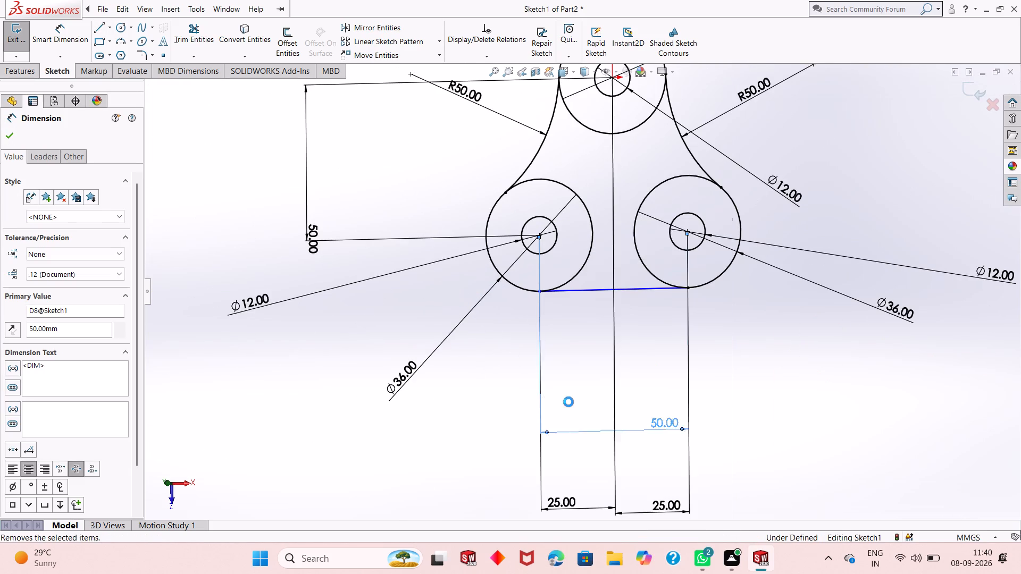
pyautogui.rightClick(540, 328)
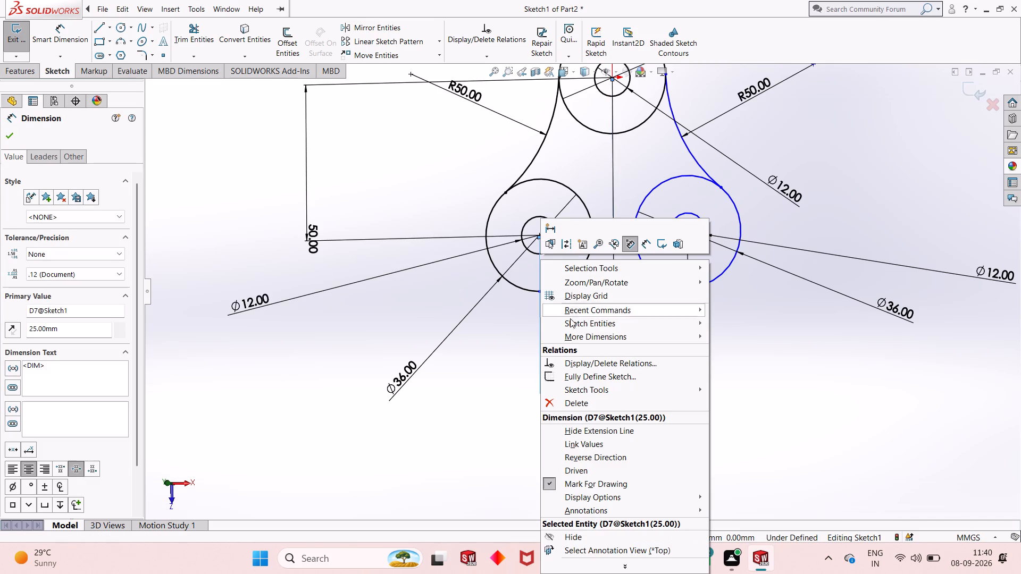
pyautogui.click(574, 403)
# Replace the bottom line with a new line about 50 mm long joining the lowest points of the two lower outer circles.
pyautogui.rightClick(596, 288)
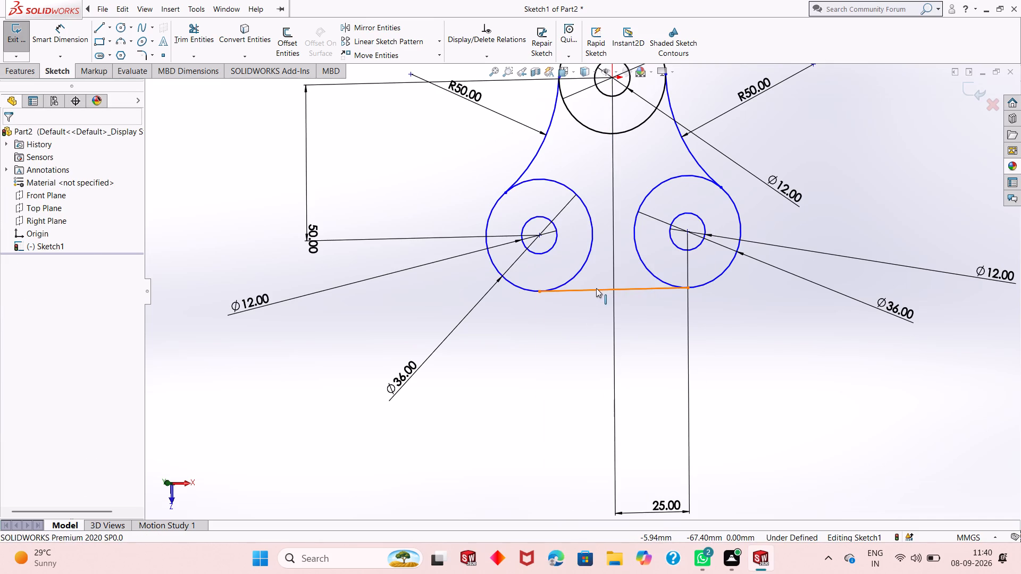
pyautogui.click(624, 445)
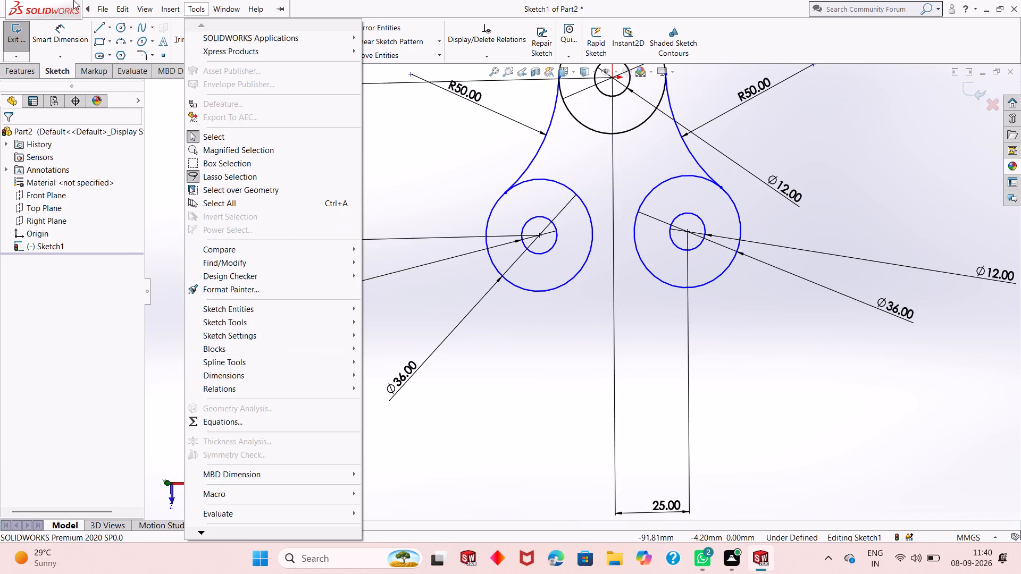
pyautogui.click(102, 30)
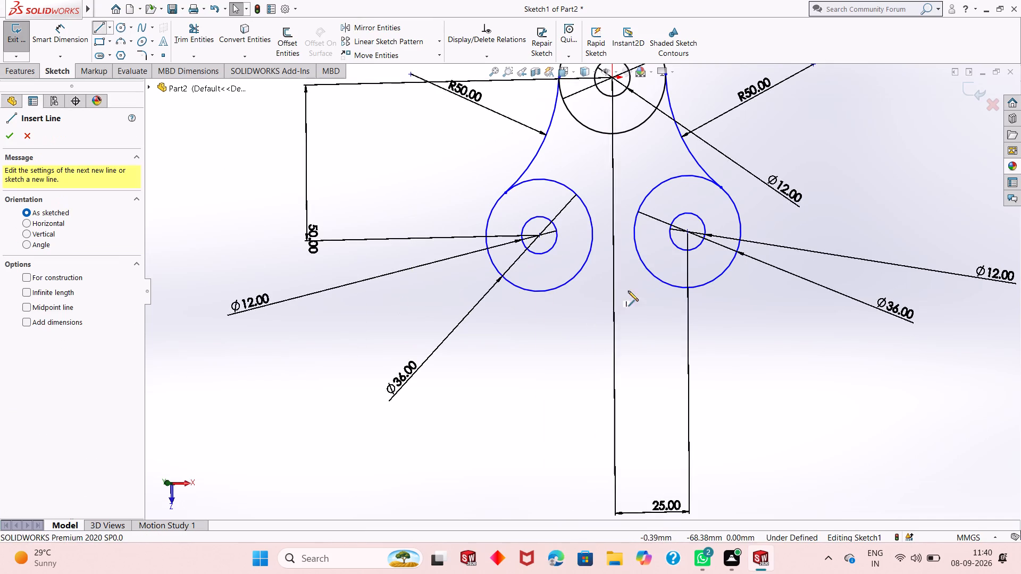
pyautogui.click(689, 287)
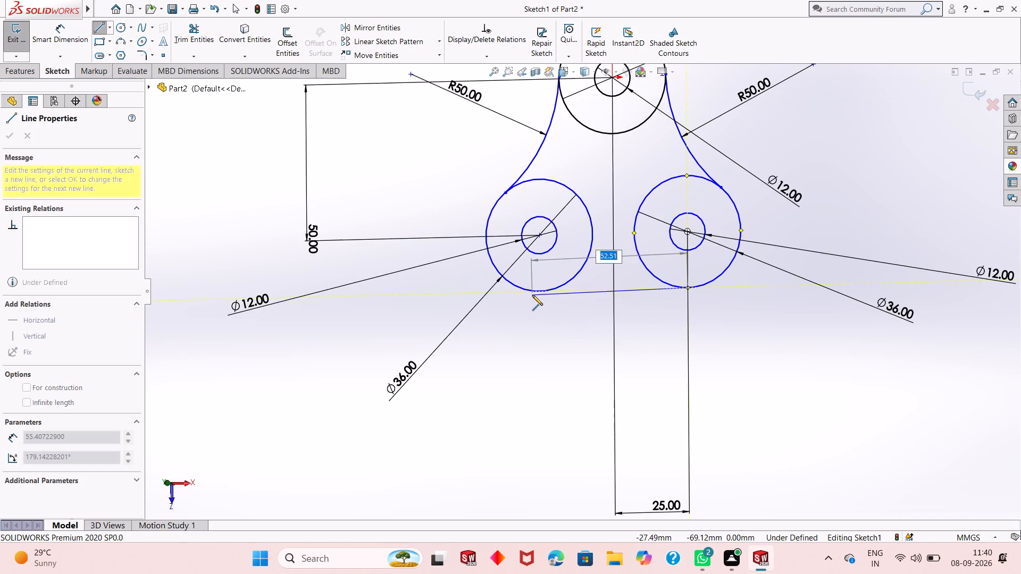
pyautogui.click(539, 290)
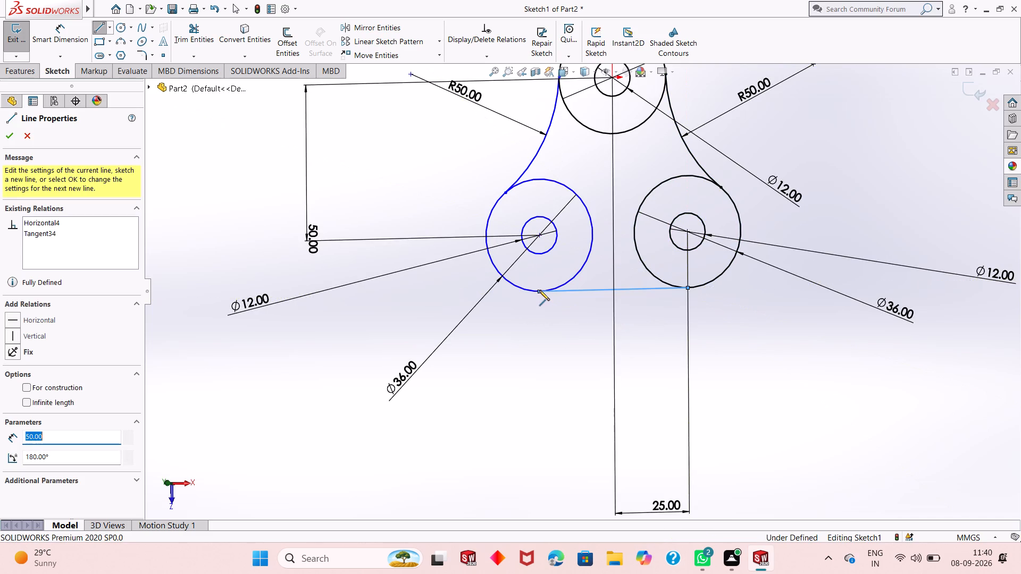
pyautogui.press('Escape')
pyautogui.press('Escape')
pyautogui.press('Escape')
pyautogui.press('Escape')
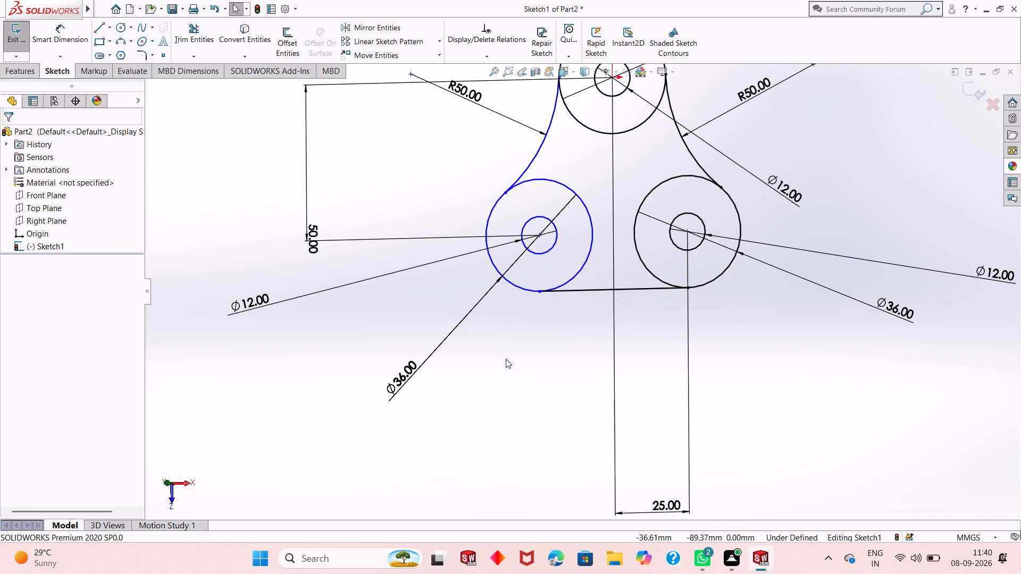
# Dimension the lower-left circle centre 25 mm horizontally from the origin, placing the dimension below the profile.
pyautogui.click(70, 39)
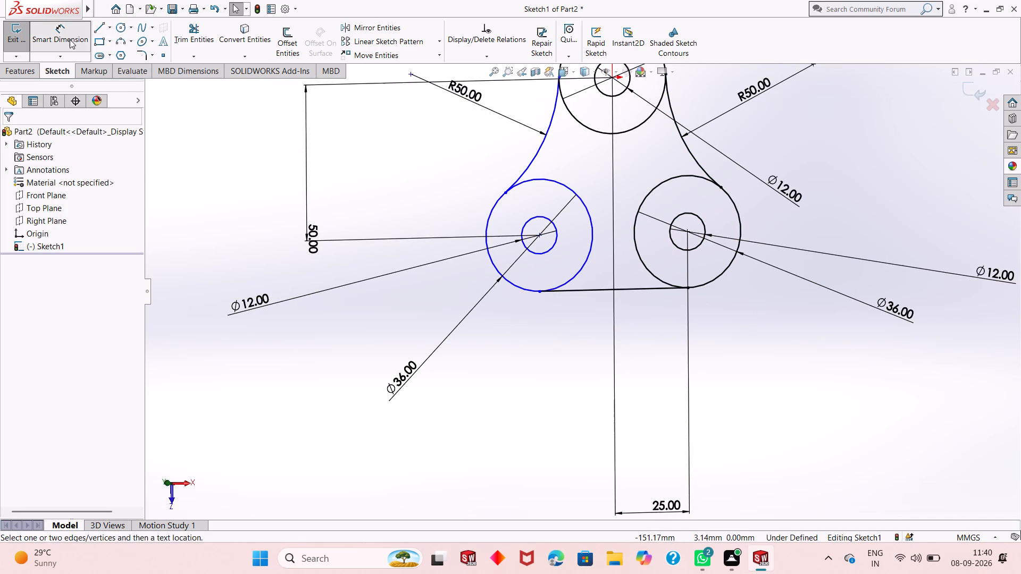
pyautogui.click(539, 238)
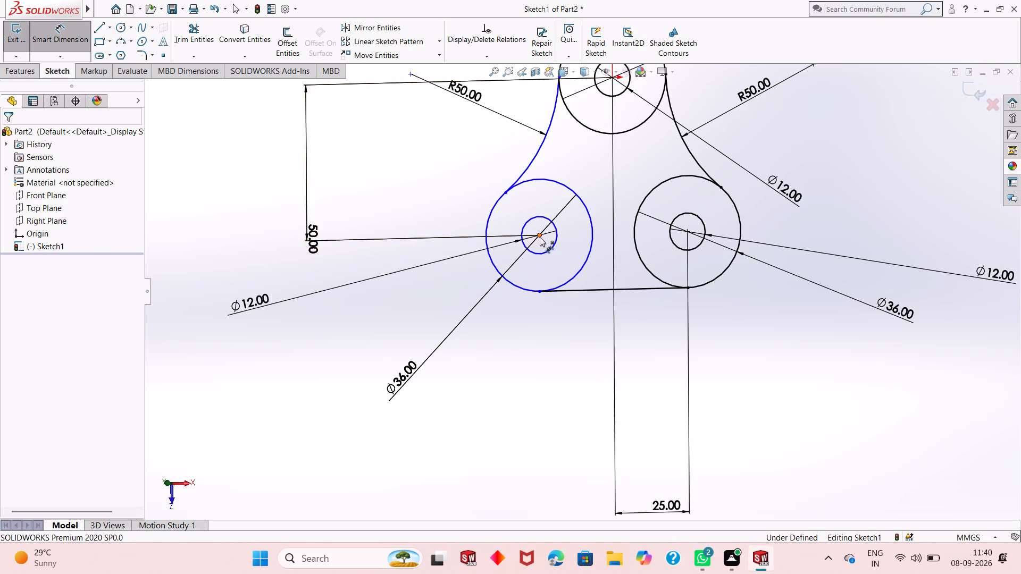
pyautogui.click(610, 79)
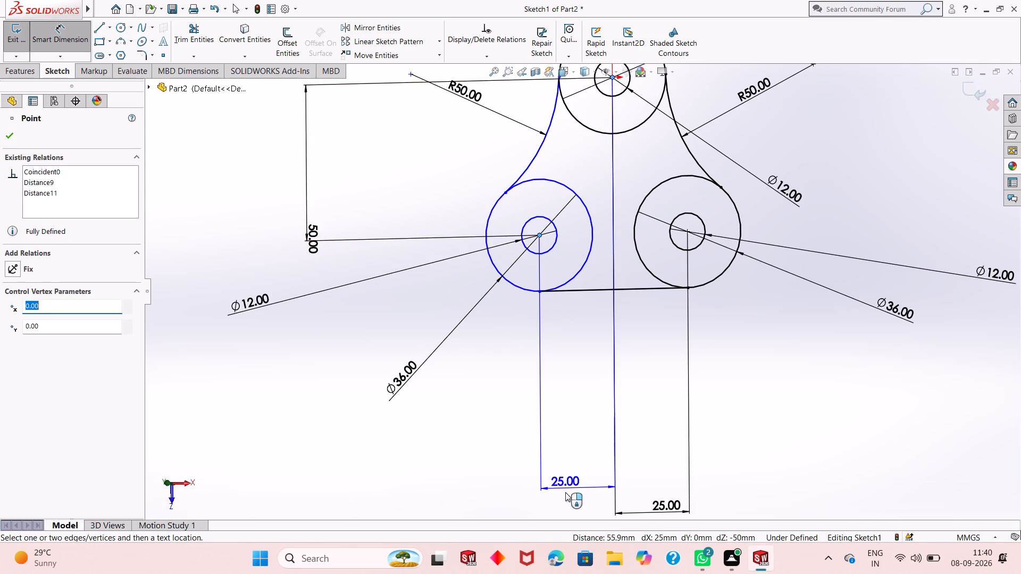
pyautogui.click(570, 508)
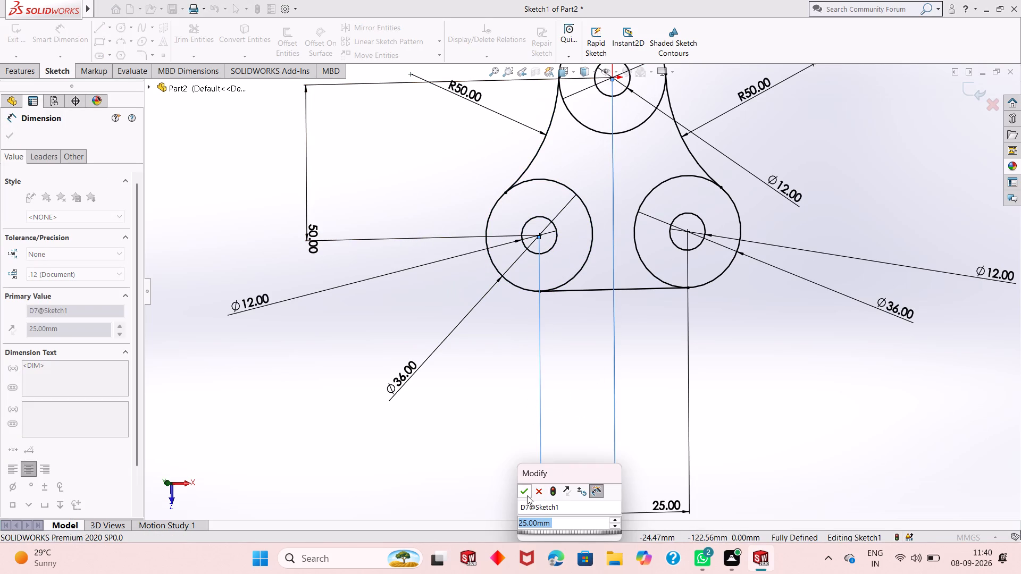
pyautogui.click(526, 495)
pyautogui.rightClick(593, 365)
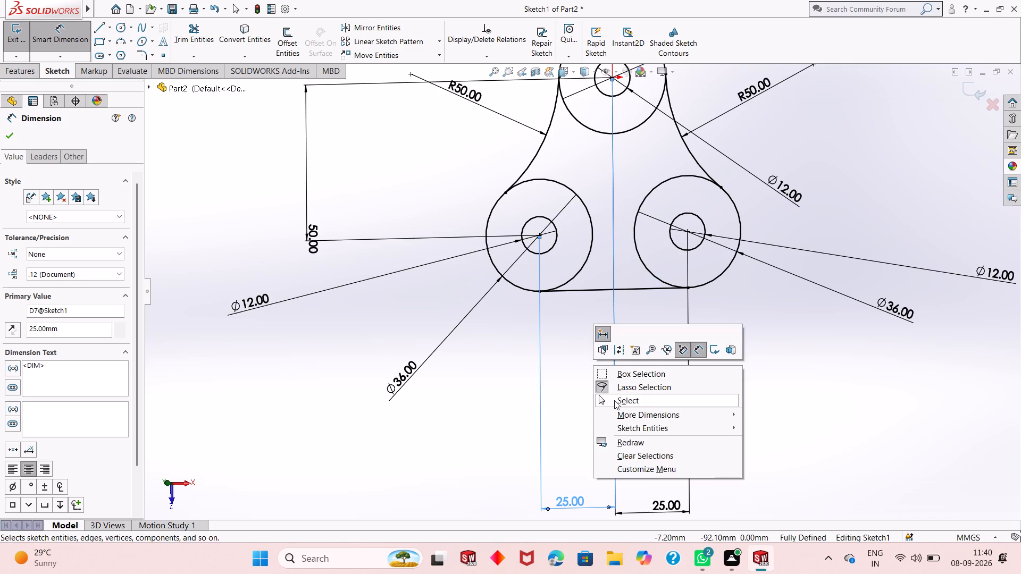
pyautogui.click(615, 402)
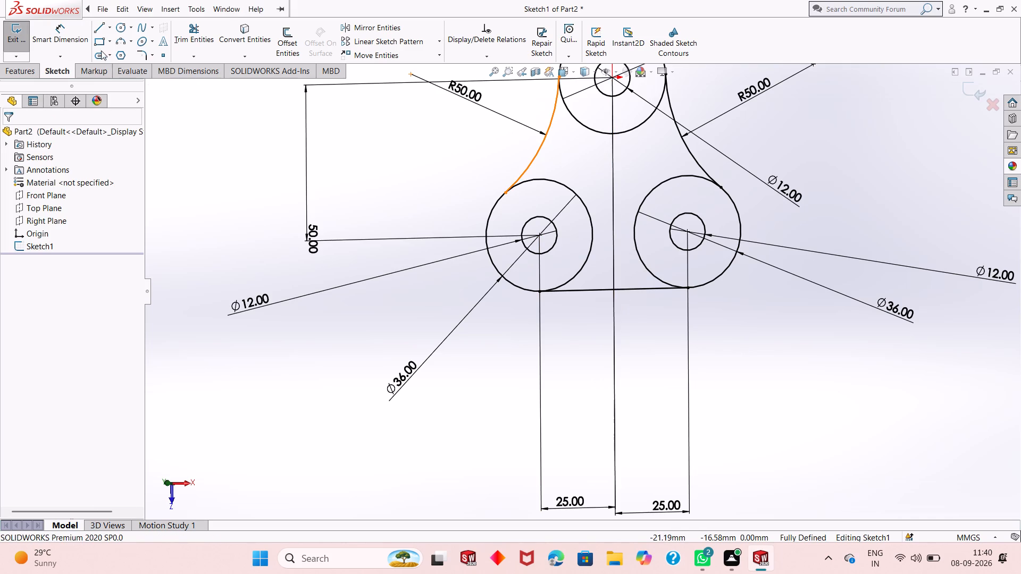
# Sketch a corner rectangle about 12 mm wide and 10.6 mm high, rising from the bottom line between the lower circles.
pyautogui.click(98, 44)
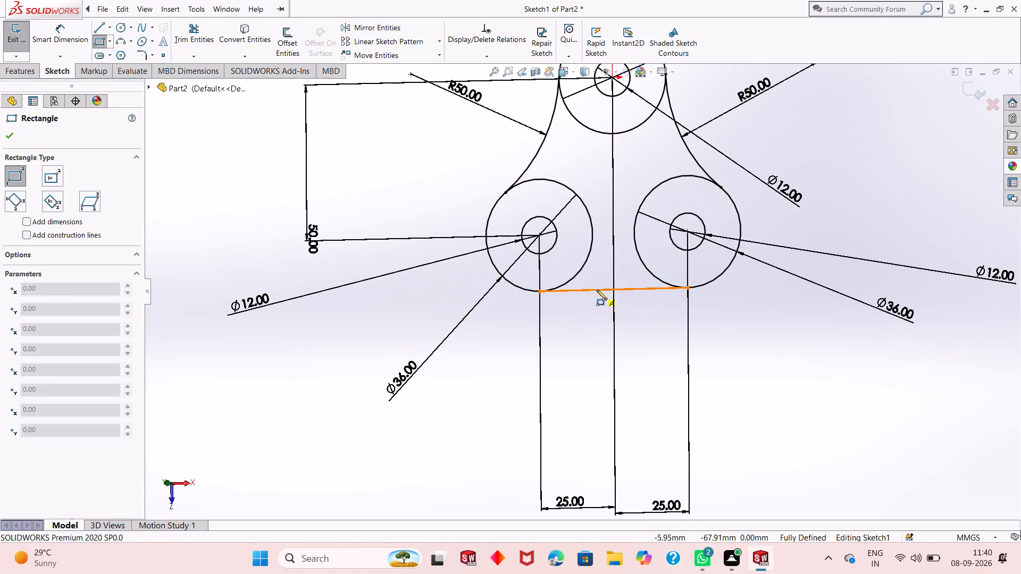
pyautogui.click(597, 290)
pyautogui.click(631, 256)
pyautogui.rightClick(631, 256)
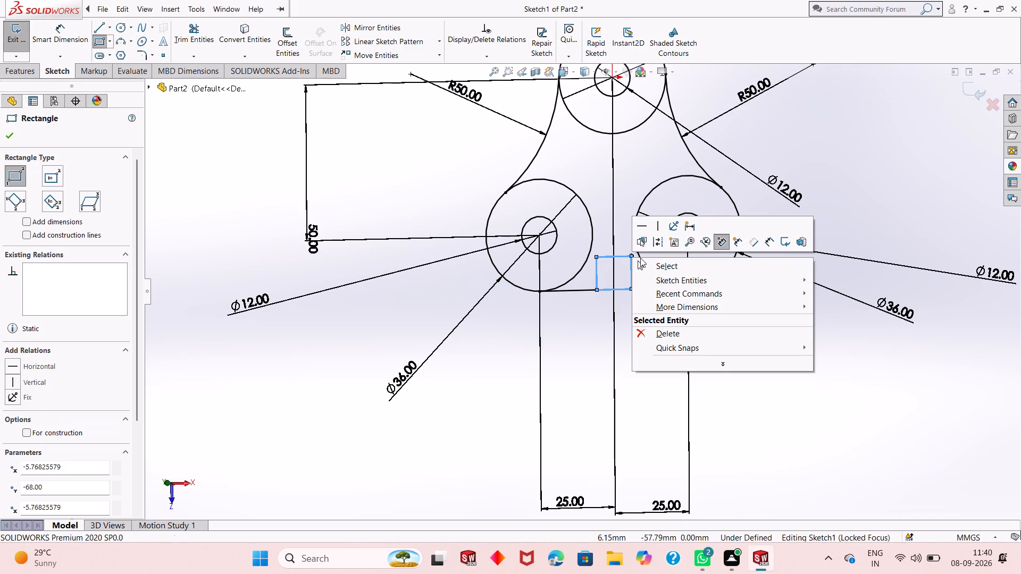
pyautogui.click(667, 262)
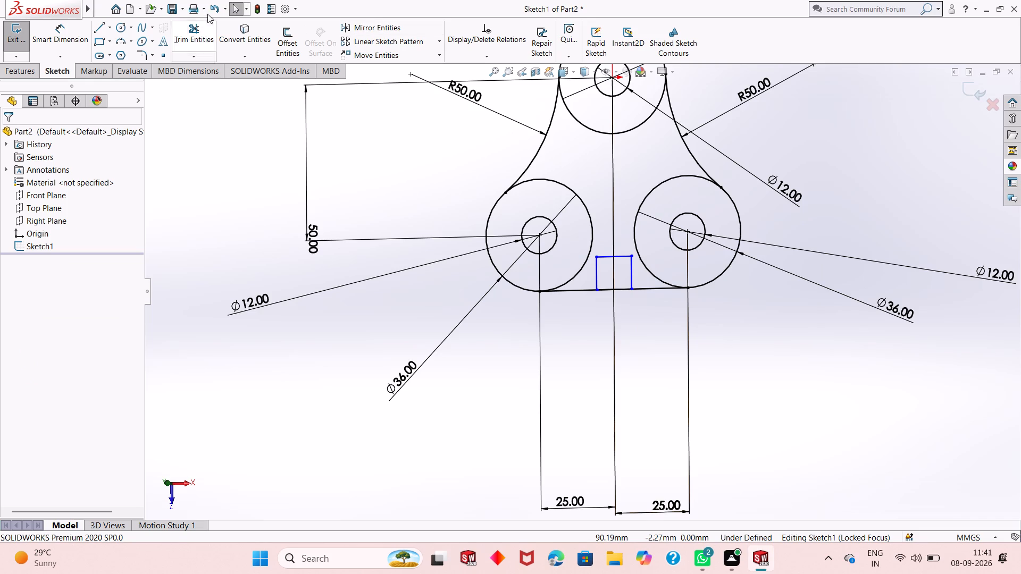
# Dimension the notch rectangle's left side and set its height to 14.29 mm.
pyautogui.click(74, 32)
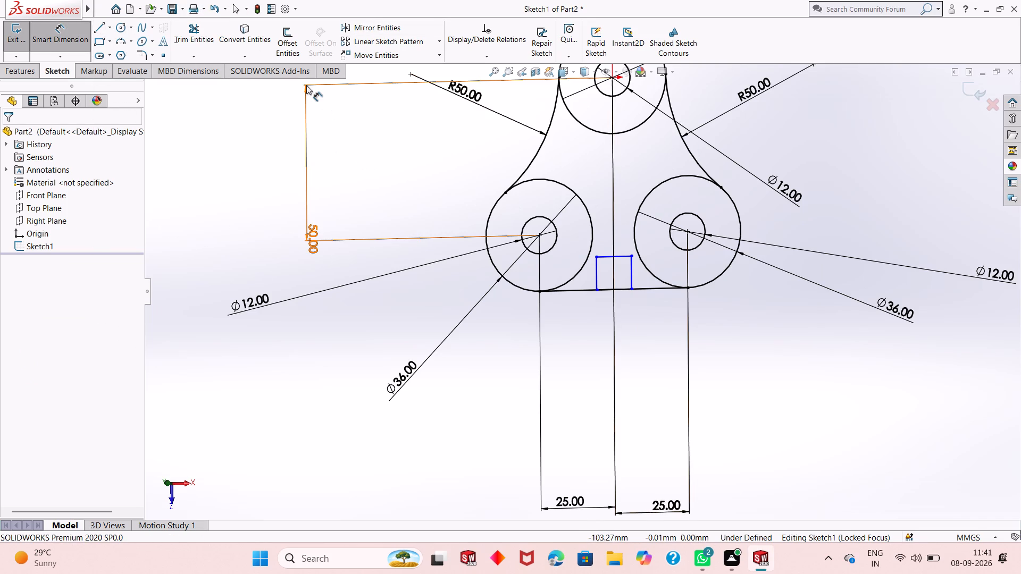
pyautogui.scroll(3, 746, 93)
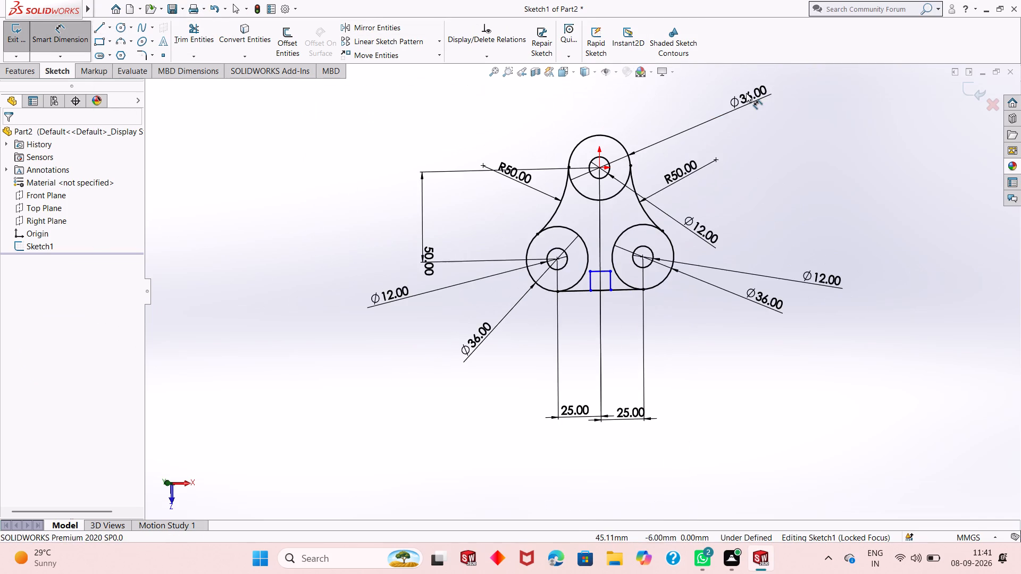
pyautogui.scroll(-1, 600, 195)
pyautogui.scroll(-6, 609, 316)
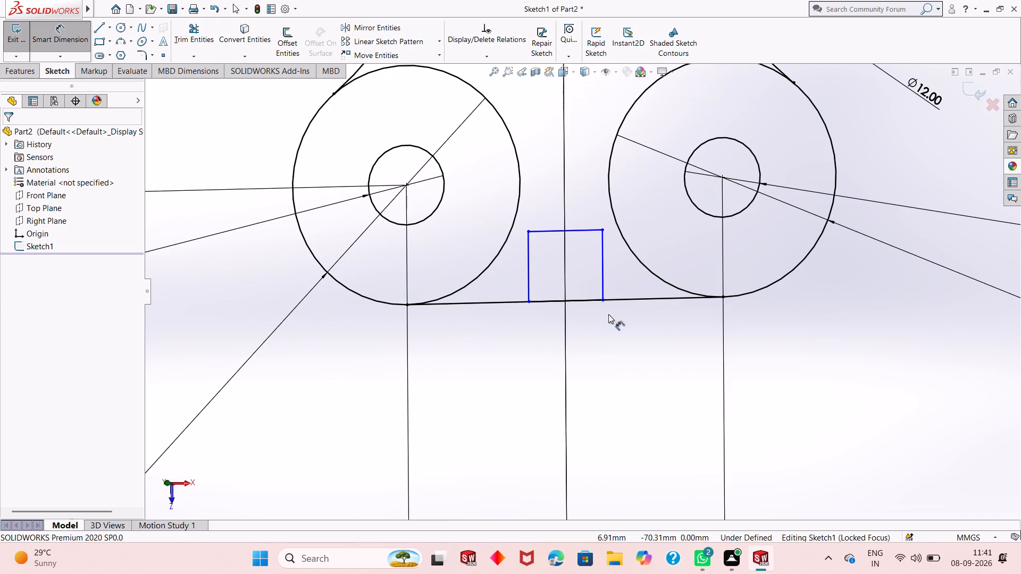
pyautogui.scroll(1, 545, 264)
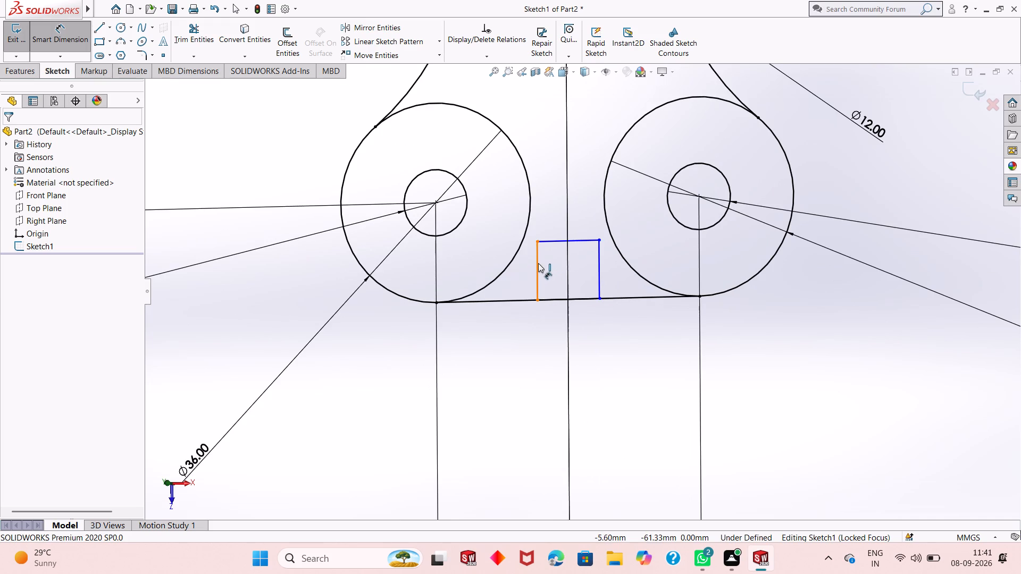
pyautogui.click(538, 263)
pyautogui.click(298, 282)
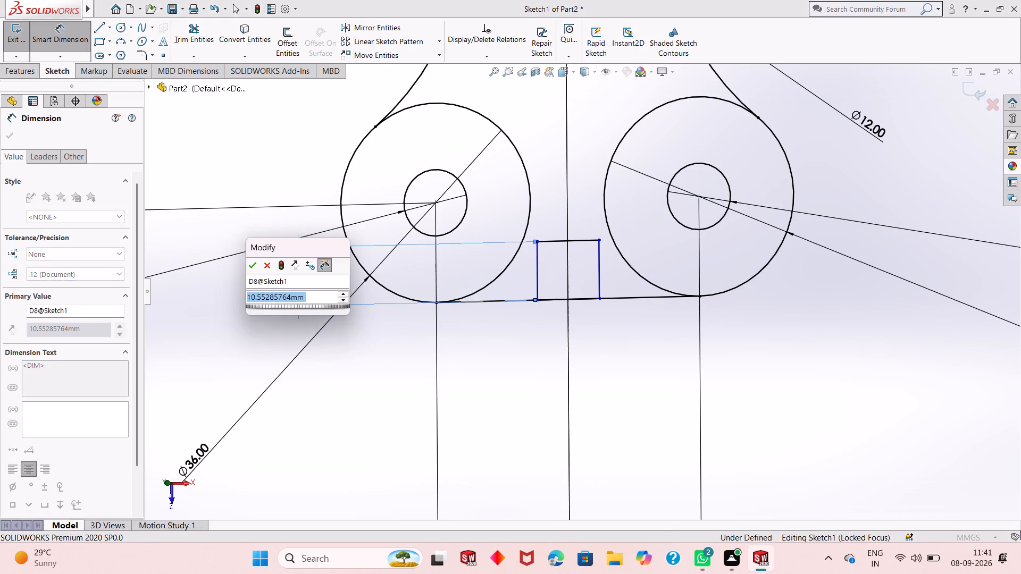
pyautogui.write('14.29')
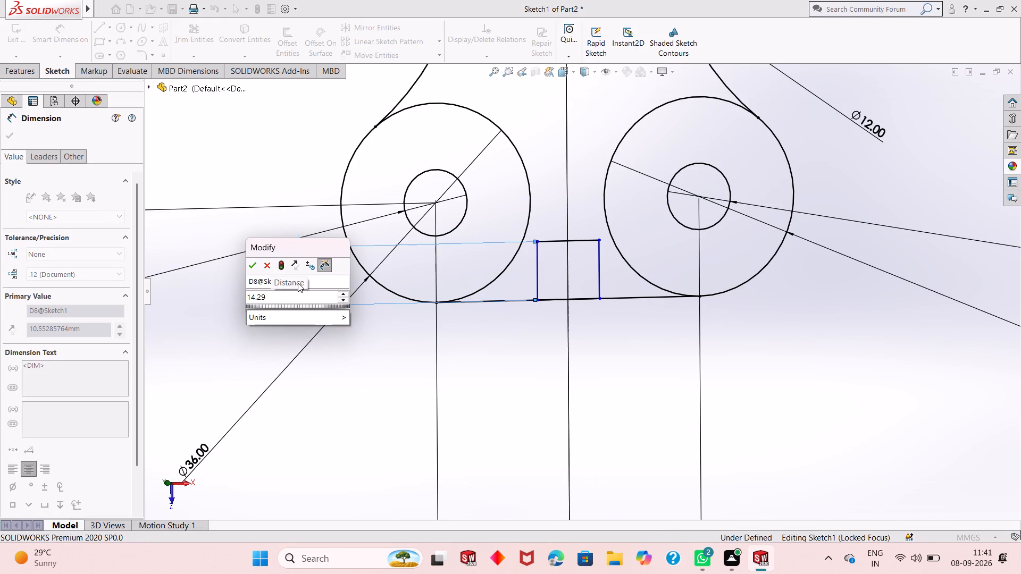
pyautogui.press('Return')
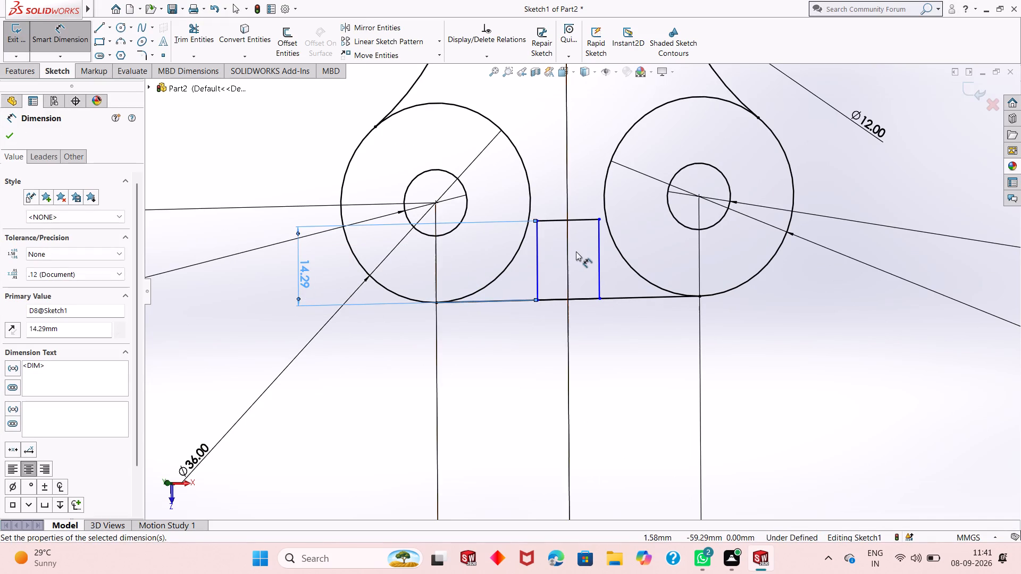
# Dimension the notch rectangle's upper-left corner 8 mm horizontally from the origin.
pyautogui.scroll(4, 576, 251)
pyautogui.click(573, 115)
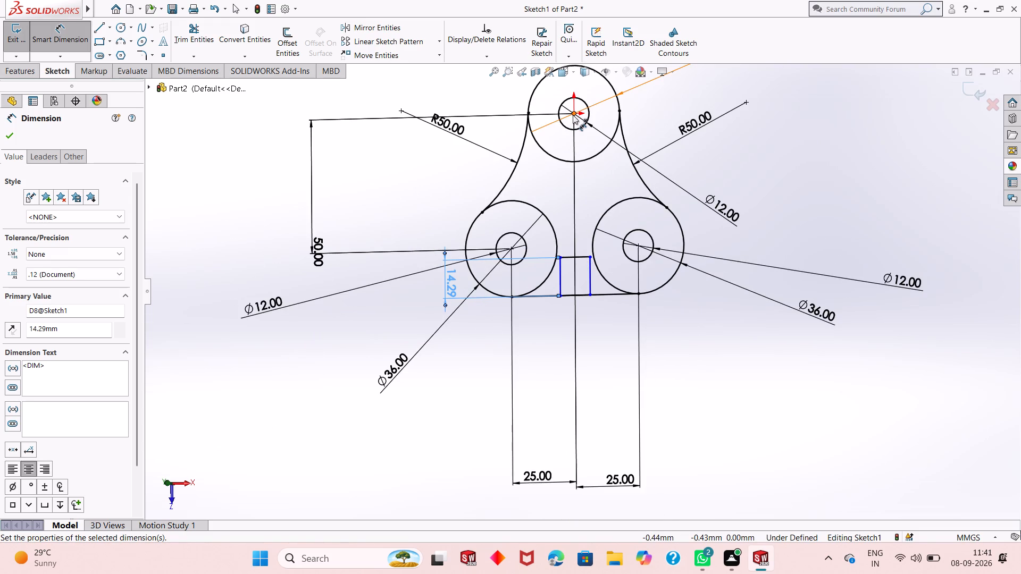
pyautogui.click(562, 257)
pyautogui.click(562, 352)
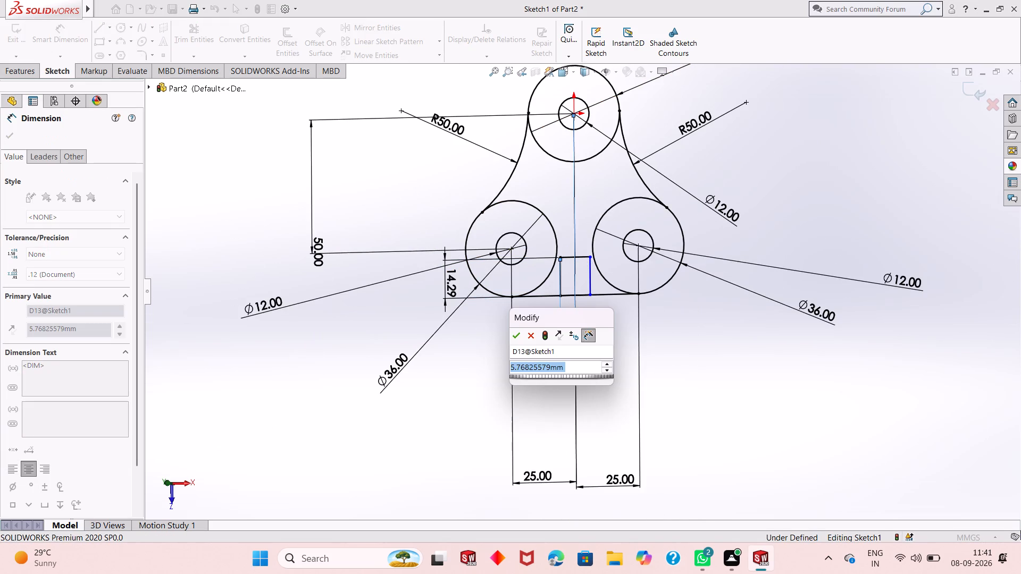
pyautogui.press('8')
pyautogui.press('Return')
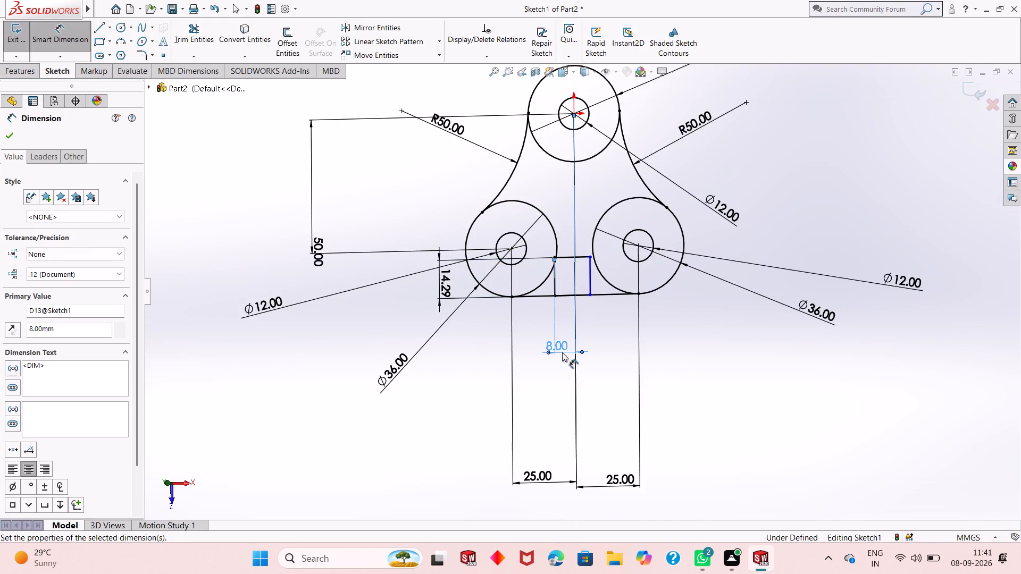
# Dimension the notch rectangle's top line to 16 mm, placing the dimension below the profile.
pyautogui.click(564, 258)
pyautogui.click(578, 432)
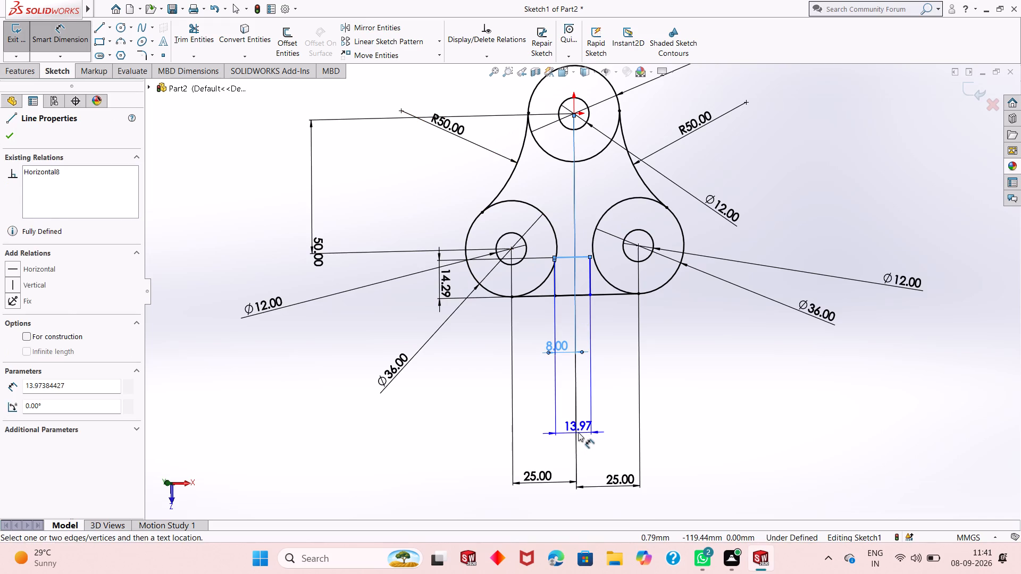
pyautogui.write('16')
pyautogui.press('Return')
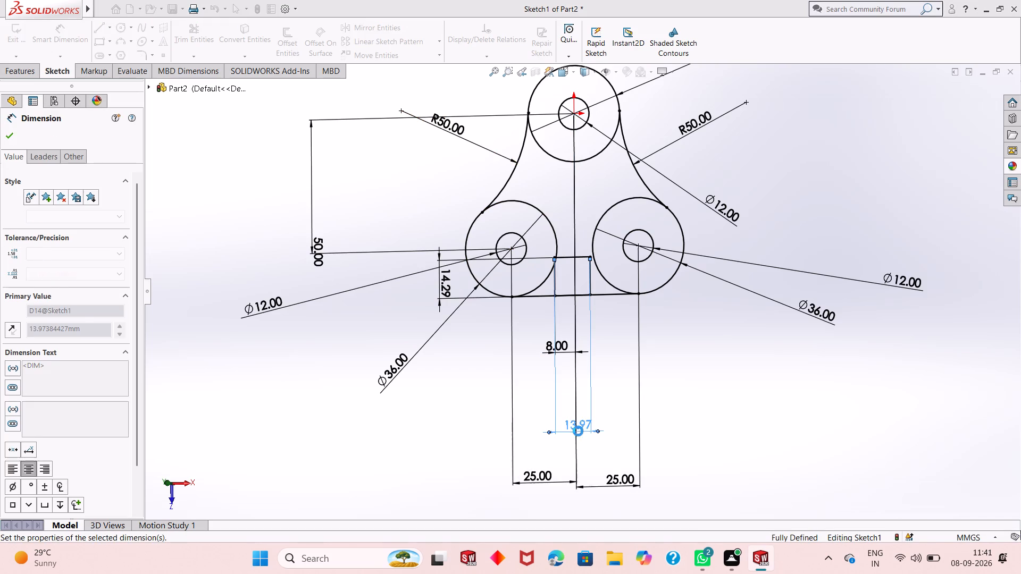
pyautogui.rightClick(445, 376)
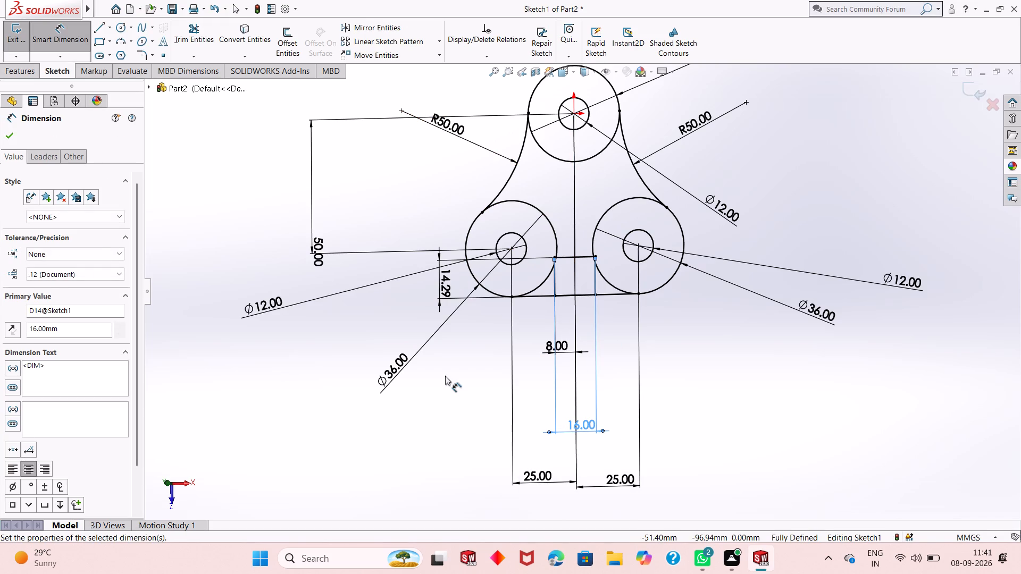
pyautogui.click(499, 412)
# Using Trim to closest, remove the inner arcs of both lower 36 mm circles, including the short pieces inside the notch.
pyautogui.scroll(1, 573, 248)
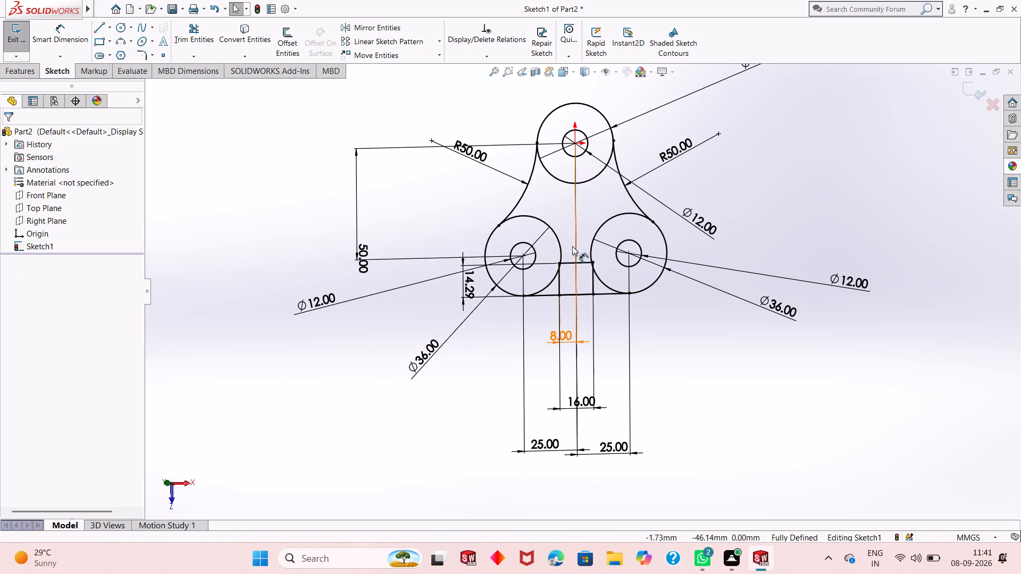
pyautogui.scroll(-1, 578, 276)
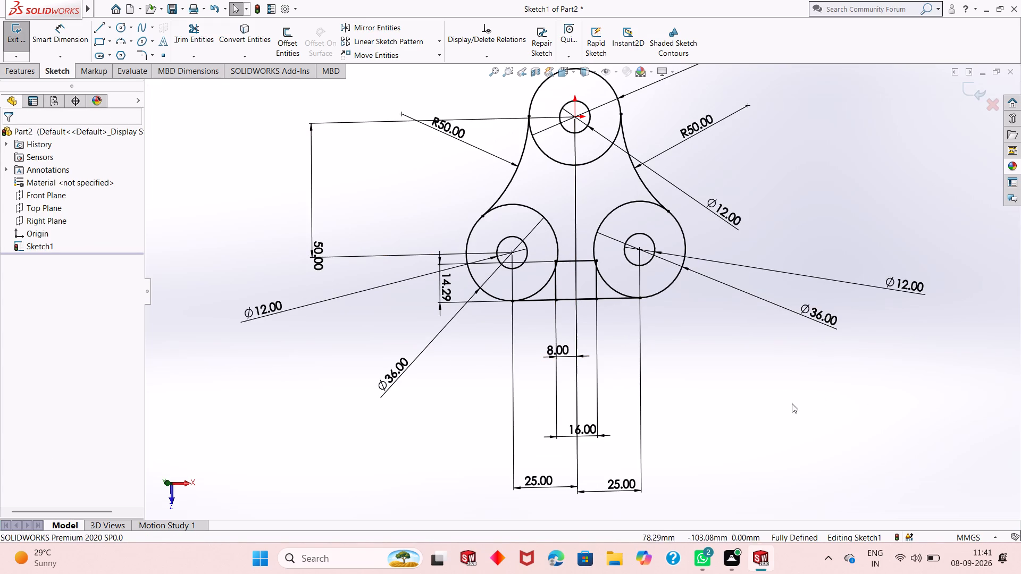
pyautogui.click(204, 32)
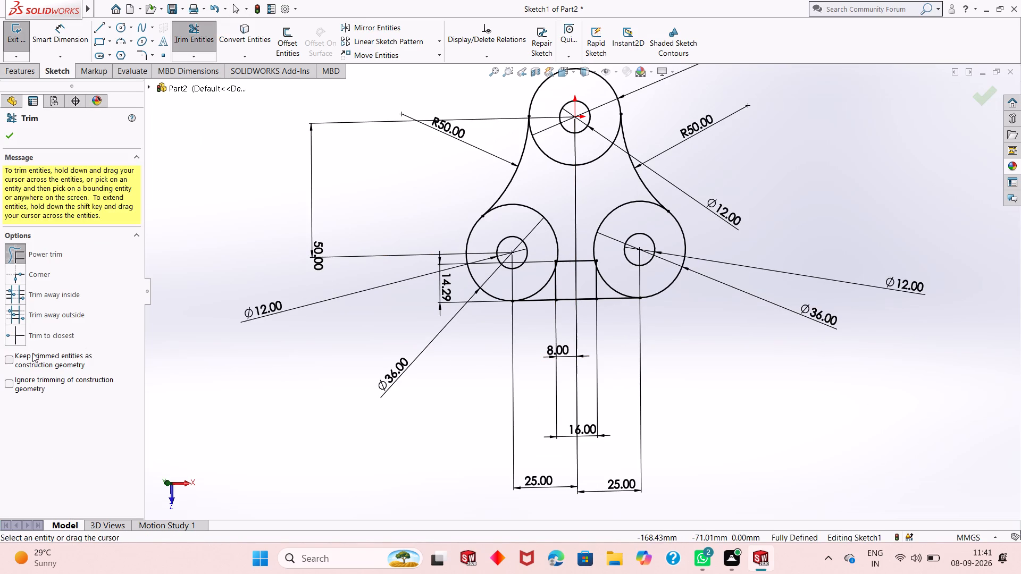
pyautogui.click(16, 333)
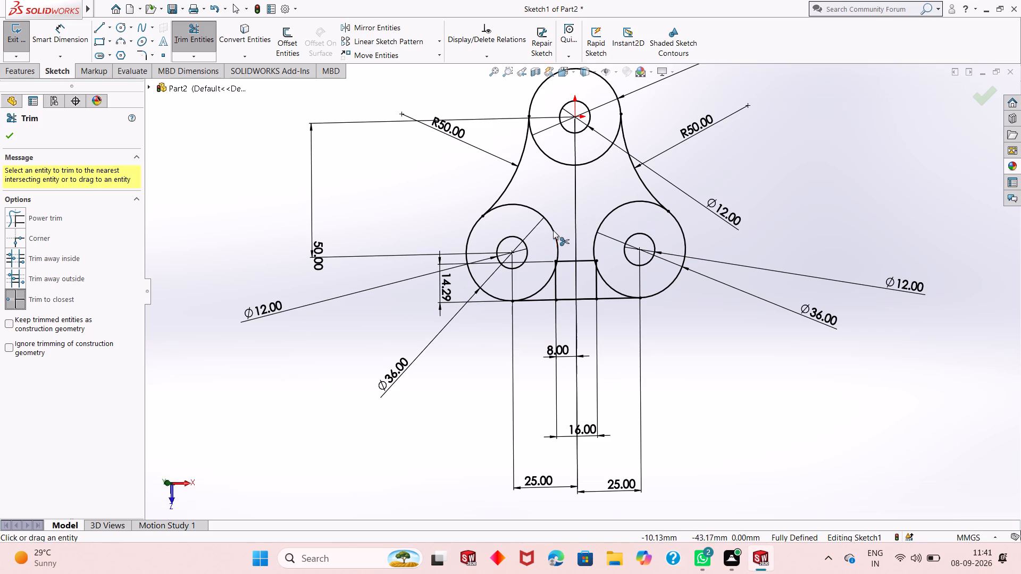
pyautogui.click(554, 227)
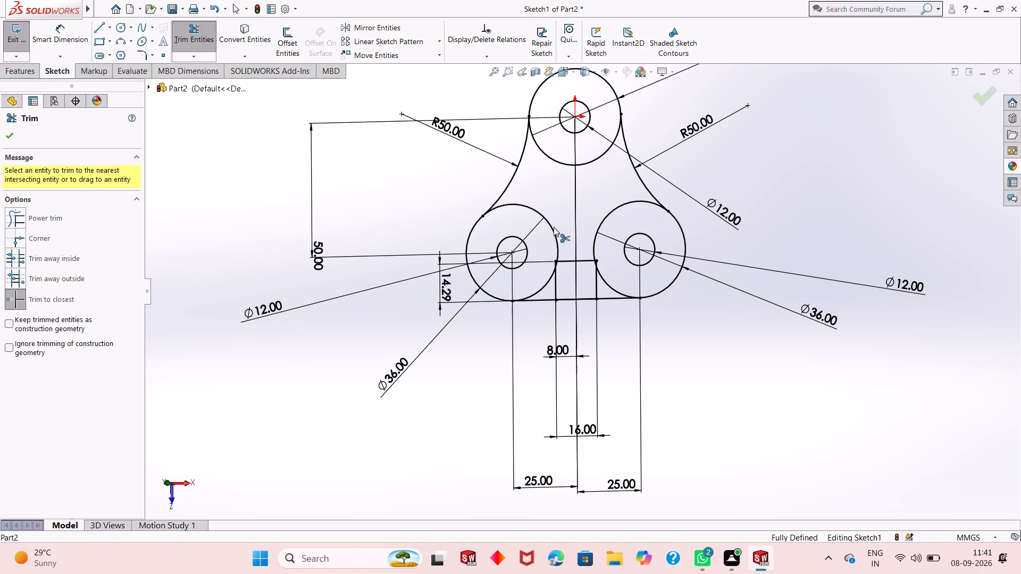
pyautogui.scroll(-8, 562, 265)
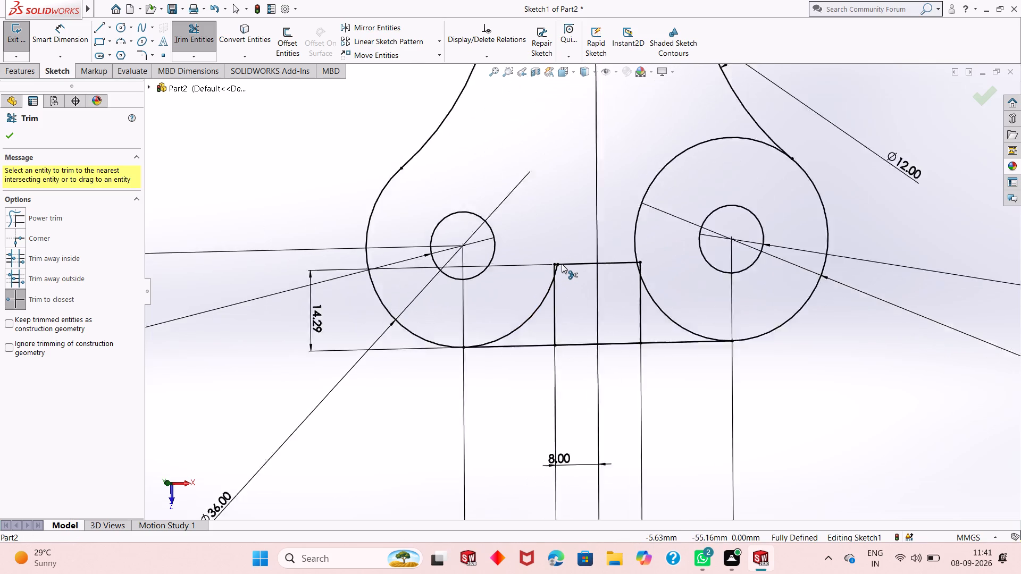
pyautogui.scroll(-4, 562, 264)
pyautogui.click(555, 286)
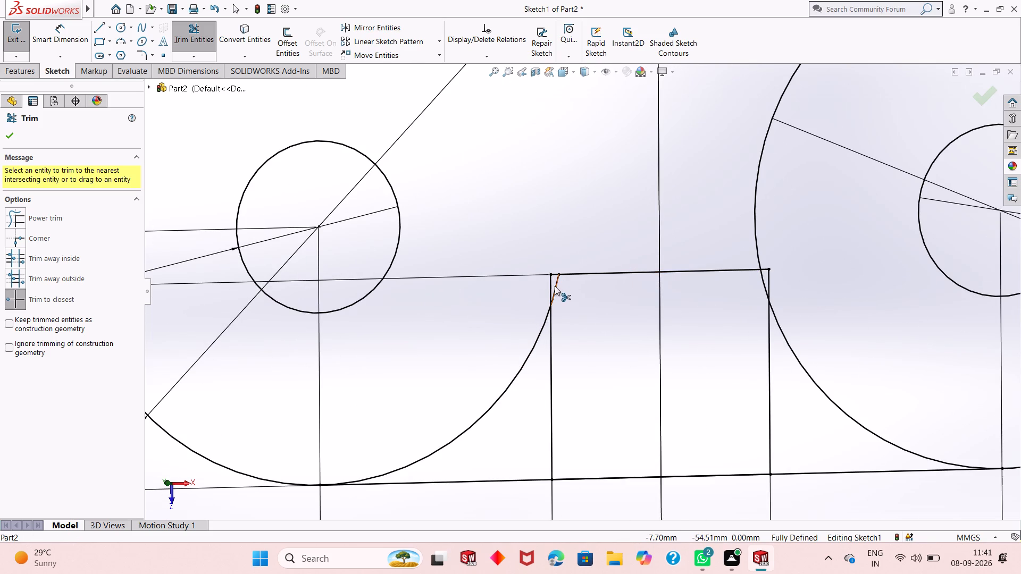
pyautogui.click(538, 341)
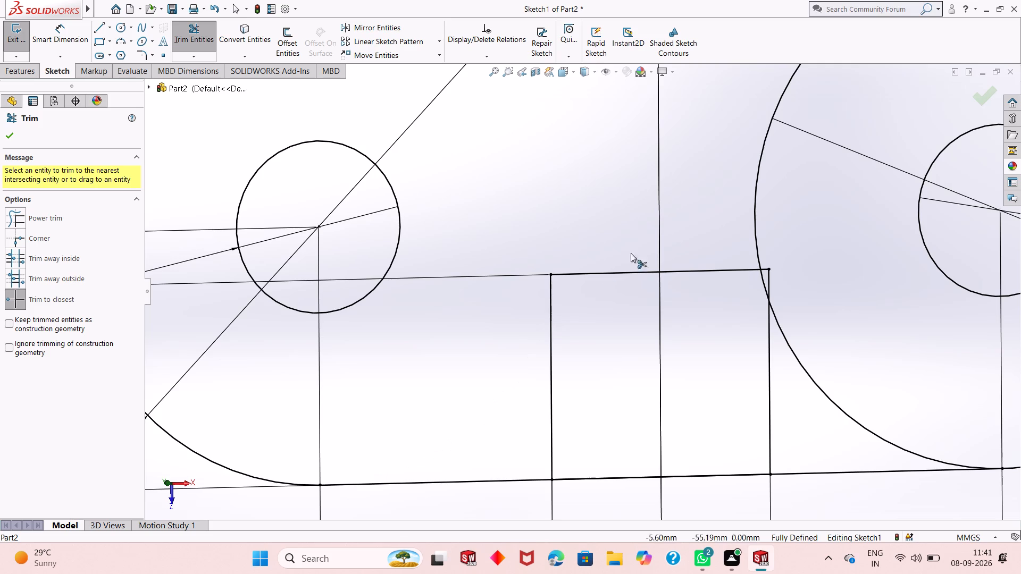
pyautogui.click(754, 184)
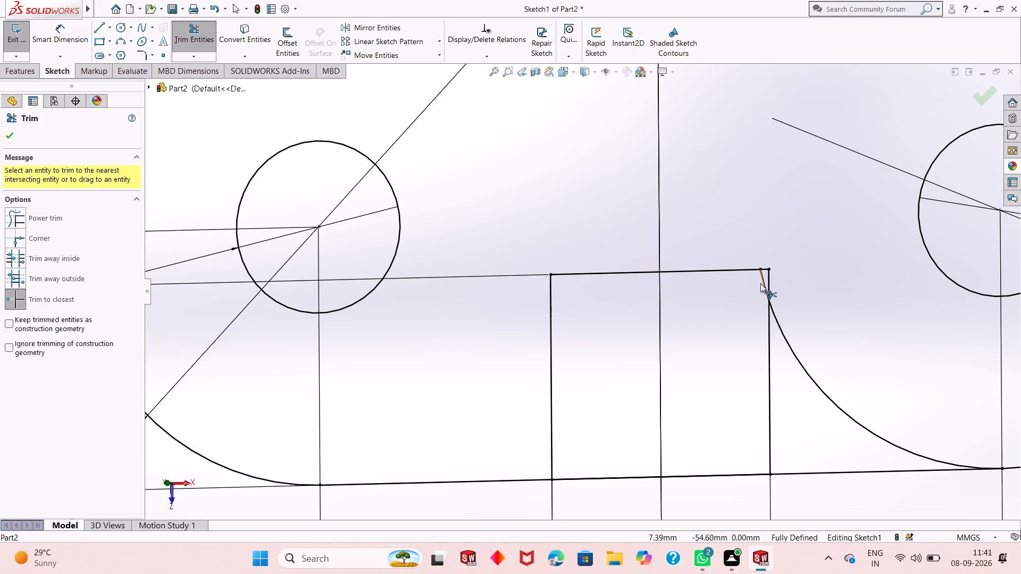
pyautogui.click(760, 285)
pyautogui.click(764, 277)
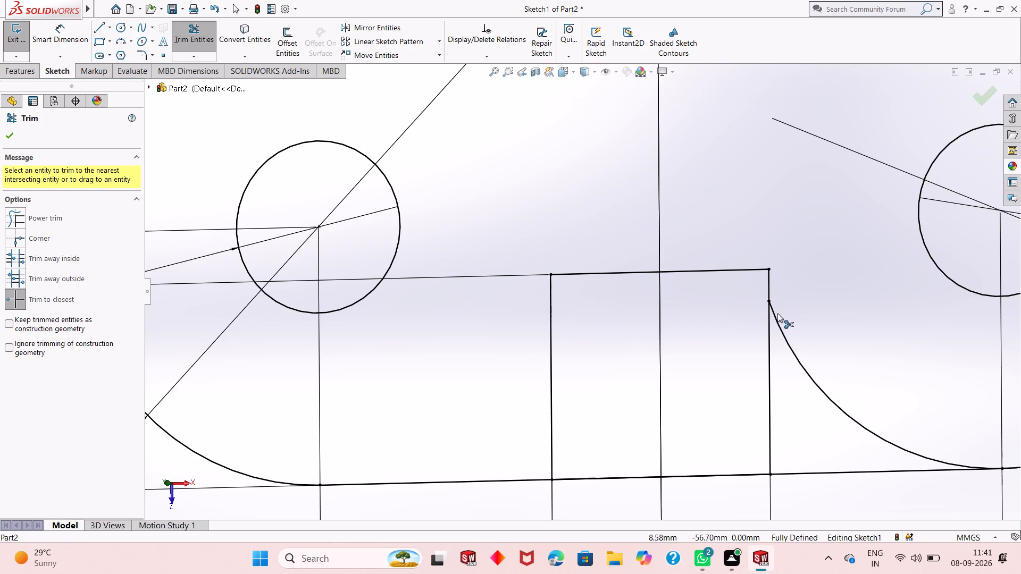
pyautogui.click(779, 324)
# Trim away the overlapping bottom line segments across the notch opening.
pyautogui.scroll(4, 682, 309)
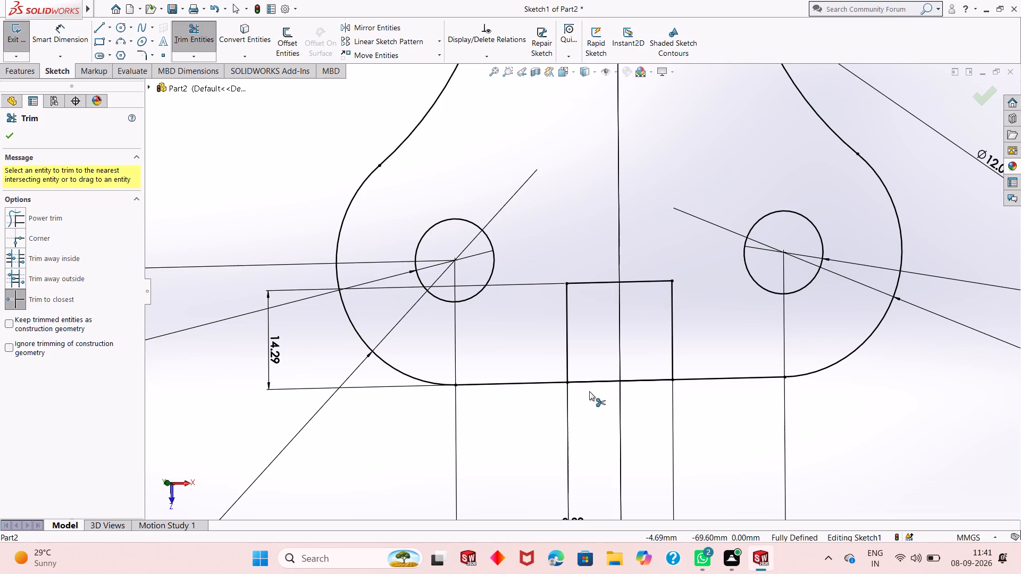
pyautogui.click(596, 379)
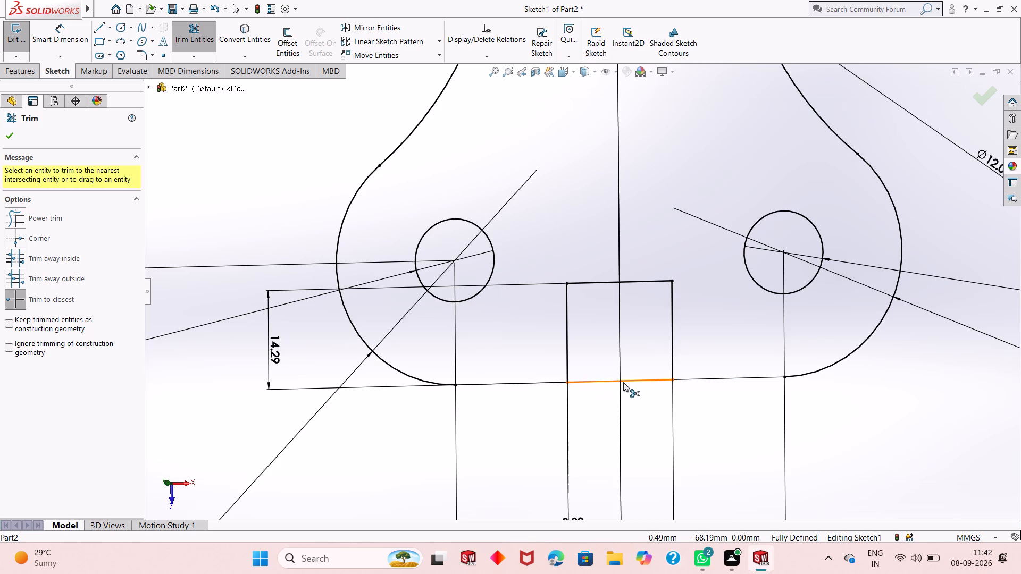
pyautogui.click(632, 382)
# Trim the lower arc of the top 36 mm circle inside the profile and finish trimming.
pyautogui.scroll(2, 638, 394)
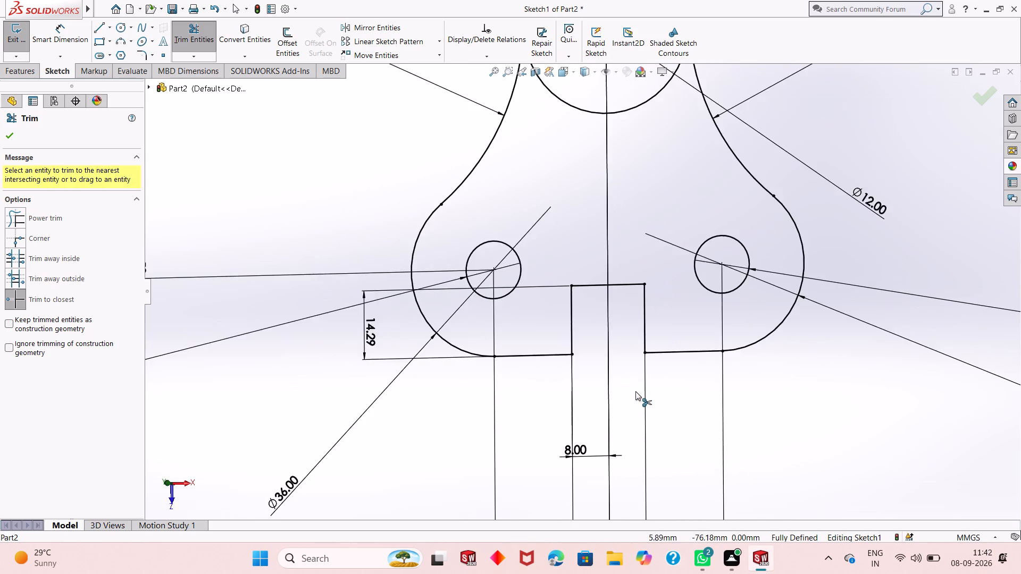
pyautogui.scroll(4, 635, 391)
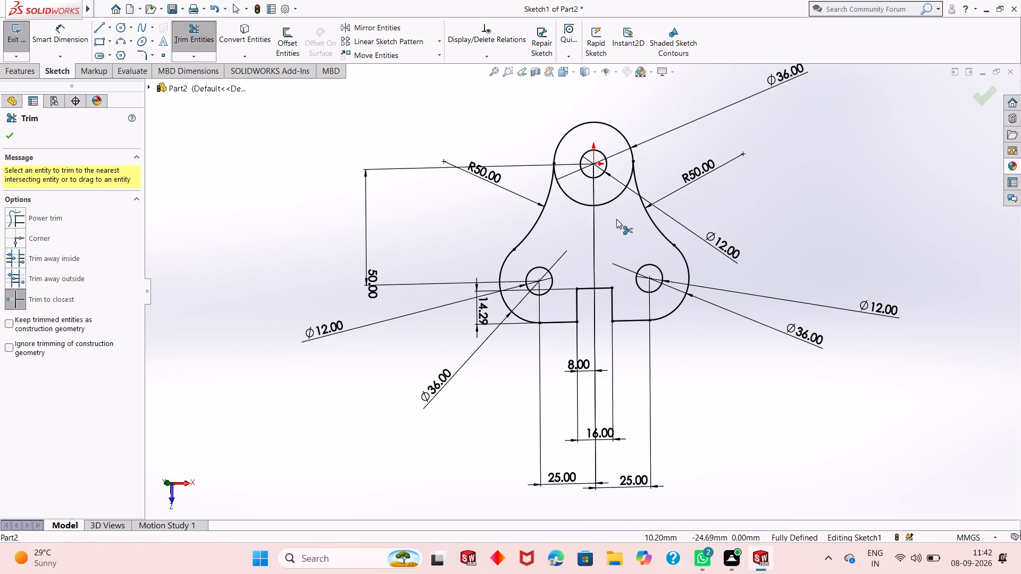
pyautogui.click(618, 195)
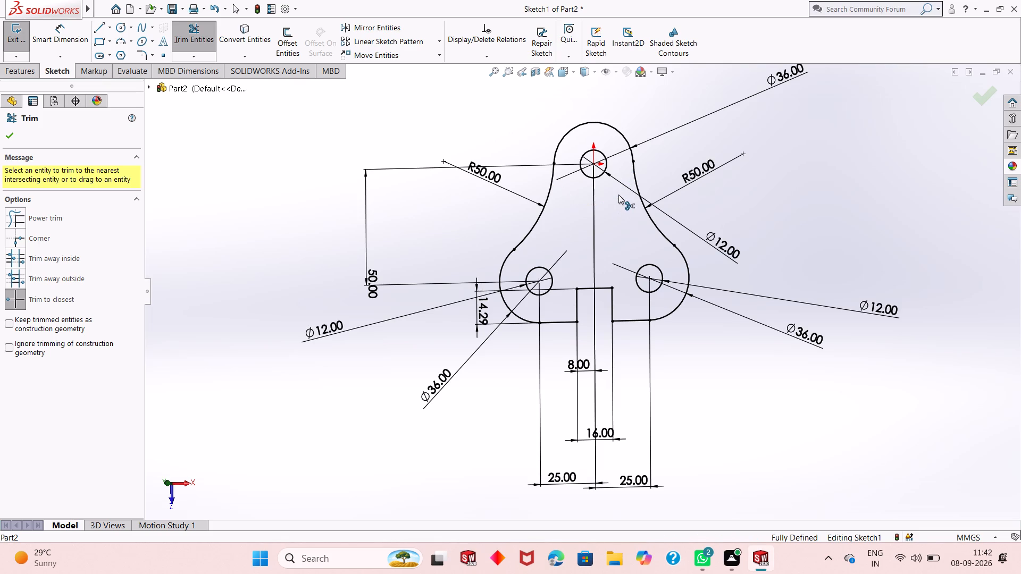
pyautogui.scroll(2, 617, 196)
pyautogui.scroll(-1, 596, 255)
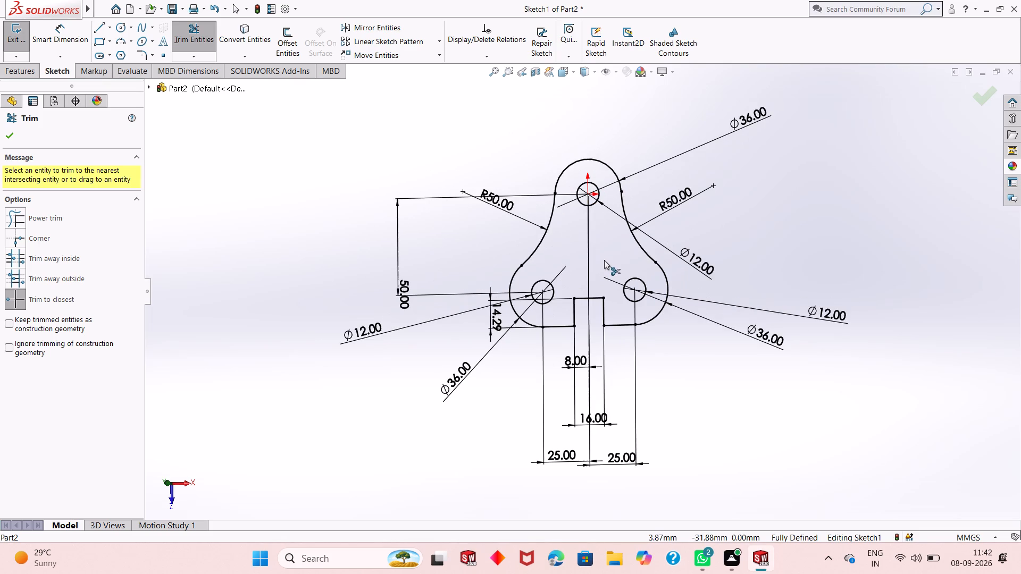
pyautogui.rightClick(604, 260)
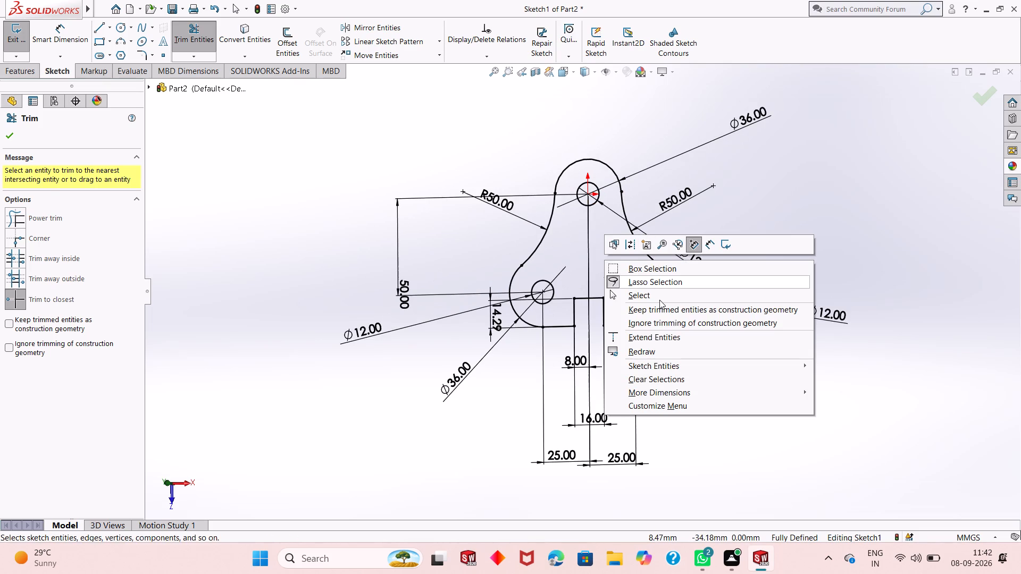
pyautogui.click(664, 294)
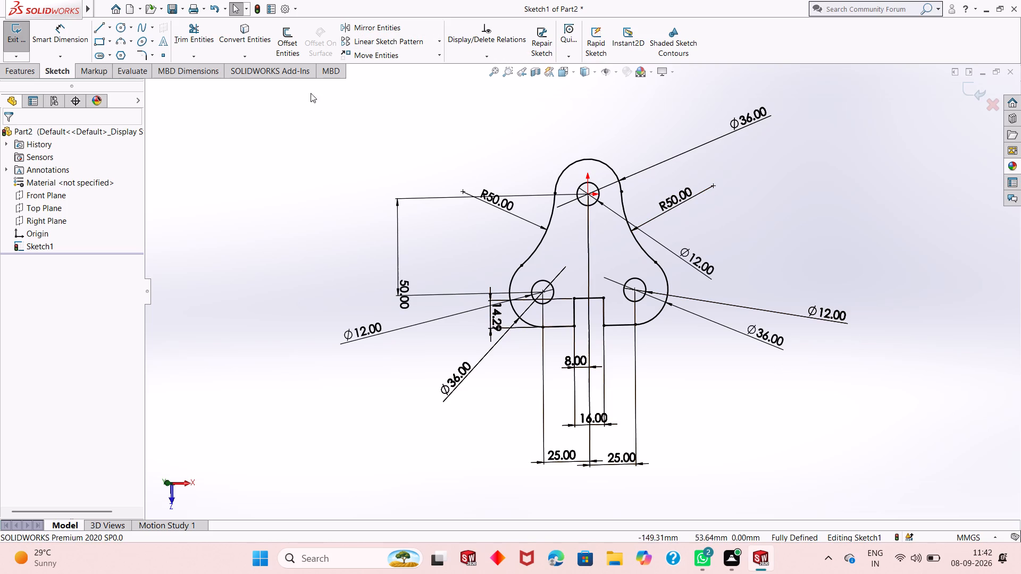
# Examine the trimmed sketch profile from several angles, inspecting the lower-left hole and notch area up close.
pyautogui.click(31, 75)
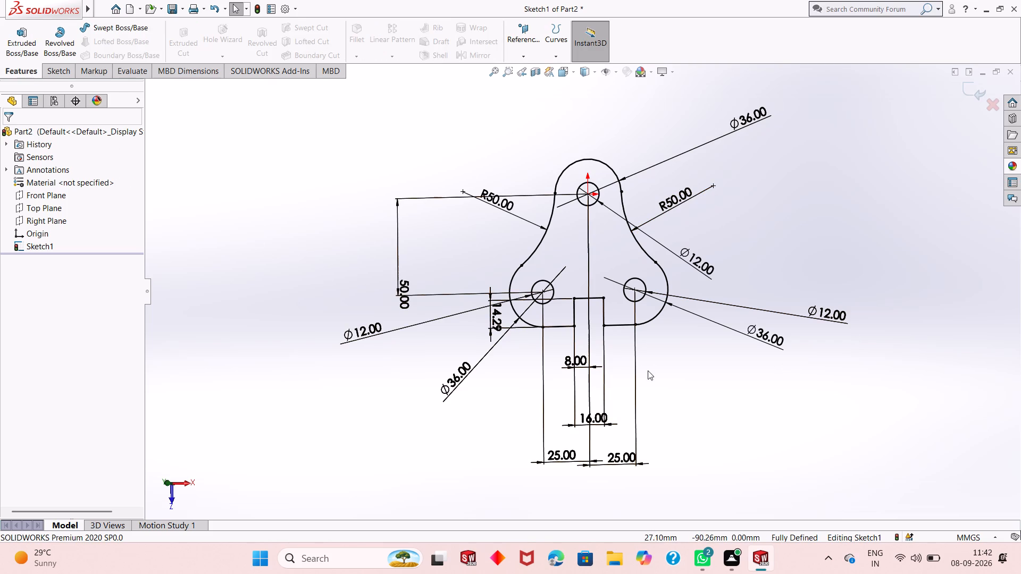
pyautogui.moveTo(679, 296); pyautogui.dragTo(500, 337, button='middle')
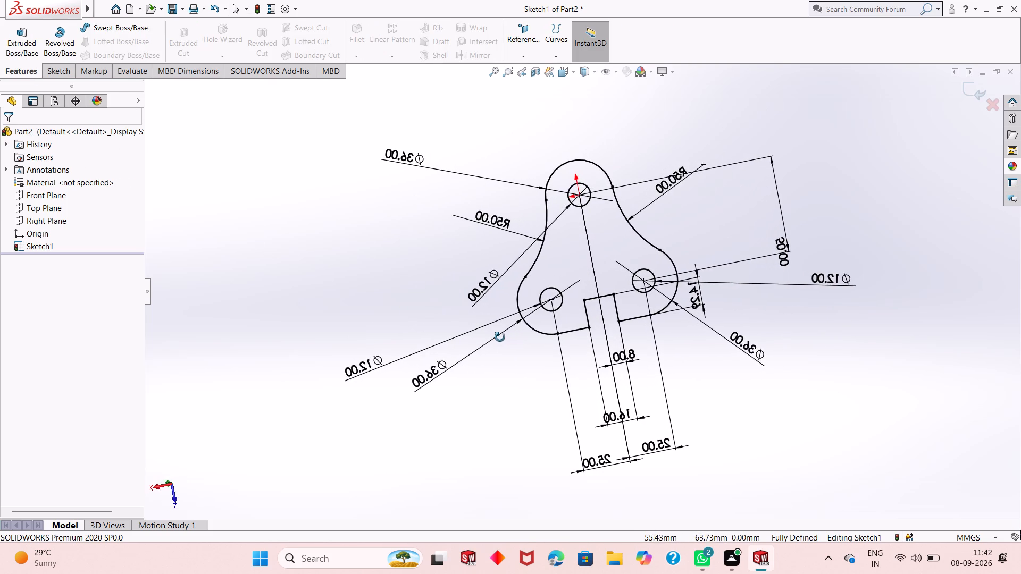
pyautogui.moveTo(500, 337); pyautogui.dragTo(504, 285, button='middle')
pyautogui.moveTo(503, 281); pyautogui.dragTo(525, 311, button='middle')
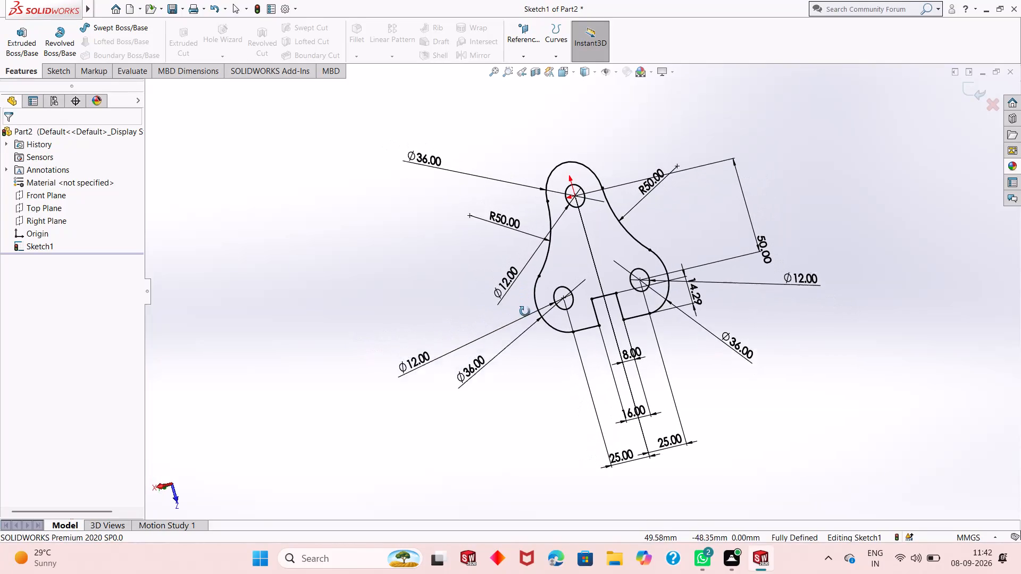
pyautogui.moveTo(525, 311); pyautogui.dragTo(525, 322, button='middle')
pyautogui.moveTo(515, 294); pyautogui.dragTo(664, 260, button='middle')
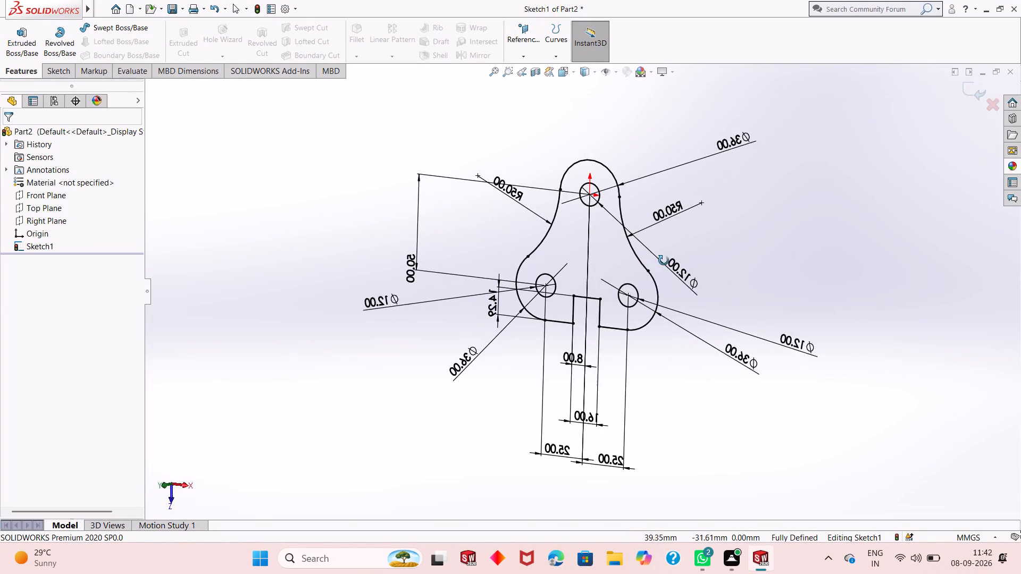
pyautogui.moveTo(664, 260); pyautogui.dragTo(708, 247, button='middle')
pyautogui.moveTo(570, 277); pyautogui.dragTo(663, 258, button='middle')
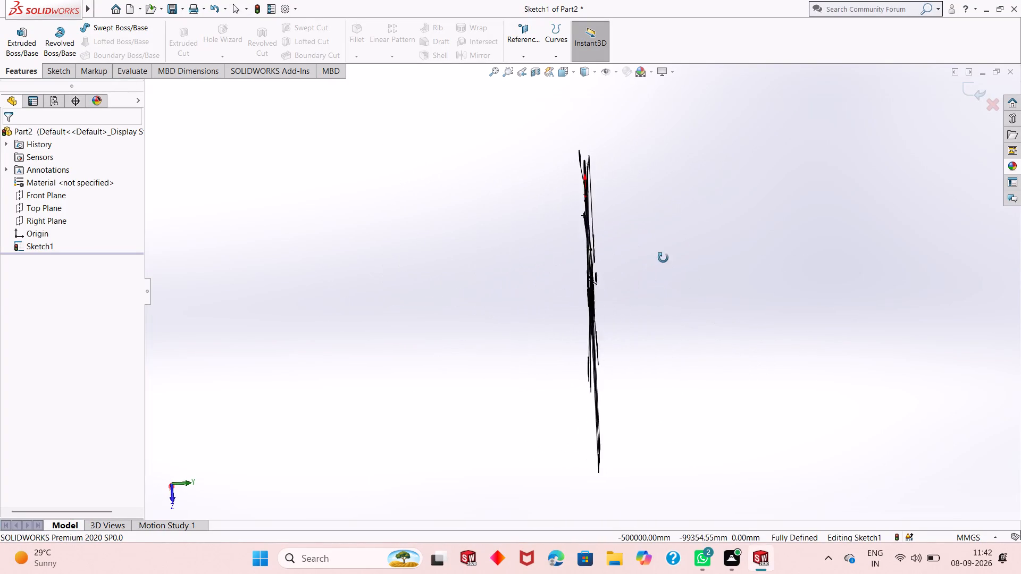
pyautogui.moveTo(663, 258); pyautogui.dragTo(551, 295, button='middle')
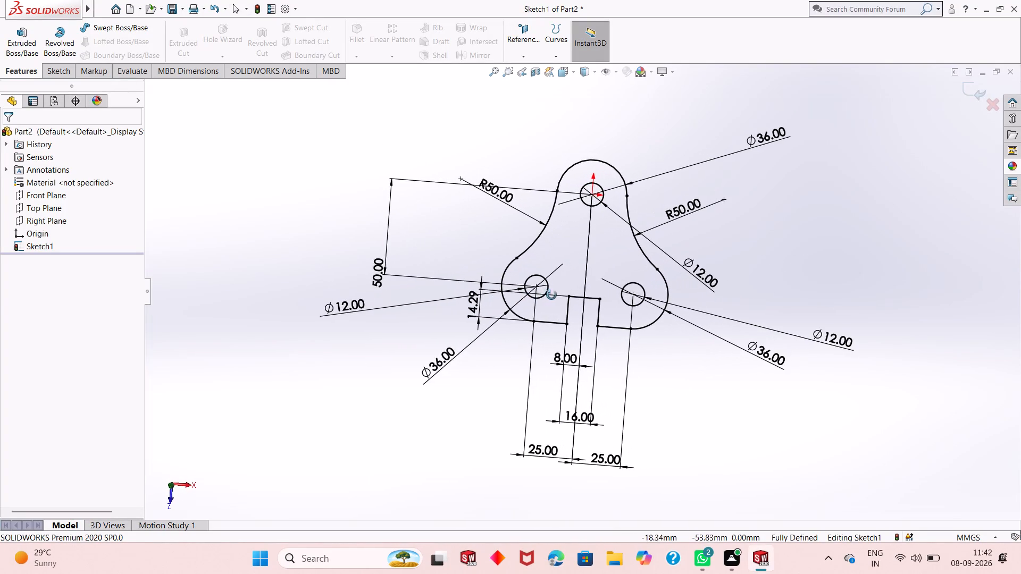
pyautogui.moveTo(551, 295); pyautogui.dragTo(554, 294, button='middle')
pyautogui.scroll(-3, 580, 264)
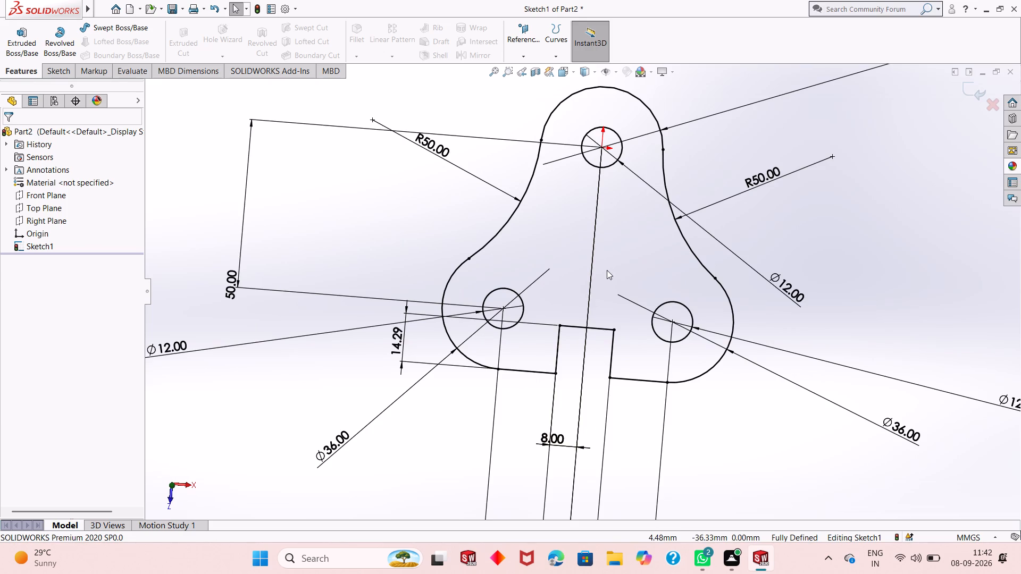
pyautogui.scroll(6, 605, 268)
pyautogui.scroll(-4, 596, 265)
pyautogui.moveTo(596, 268); pyautogui.dragTo(573, 323, button='middle')
pyautogui.moveTo(573, 323); pyautogui.dragTo(599, 262, button='middle')
pyautogui.scroll(2, 598, 301)
pyautogui.scroll(-2, 583, 312)
pyautogui.scroll(1, 583, 308)
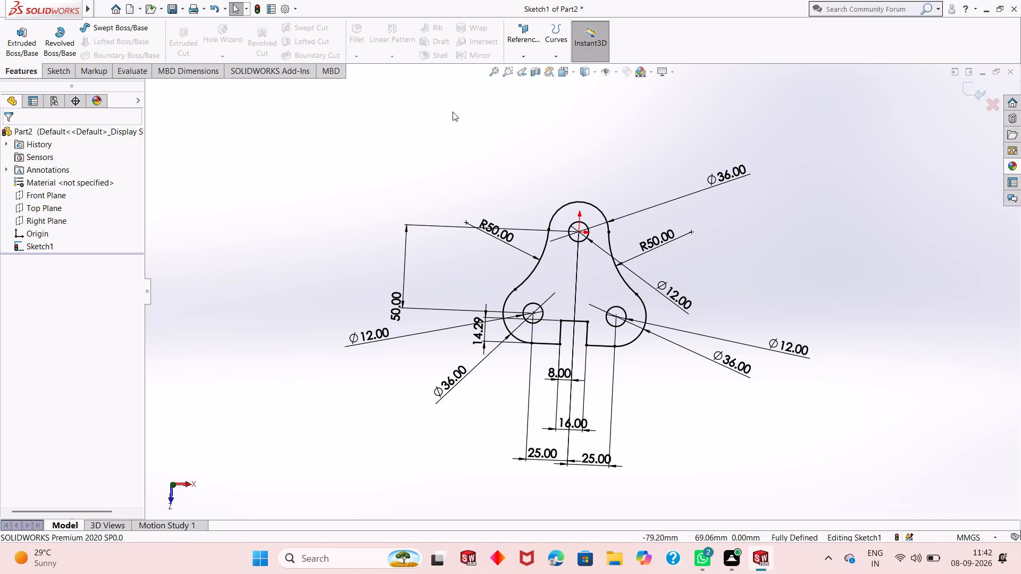
pyautogui.moveTo(681, 350); pyautogui.dragTo(672, 363, button='middle')
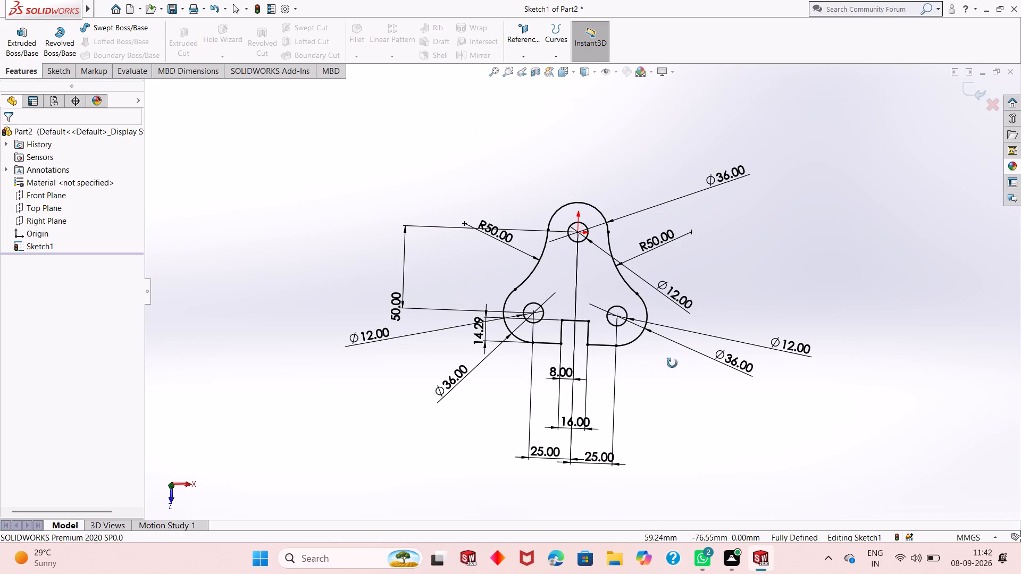
pyautogui.moveTo(672, 363); pyautogui.dragTo(664, 376, button='middle')
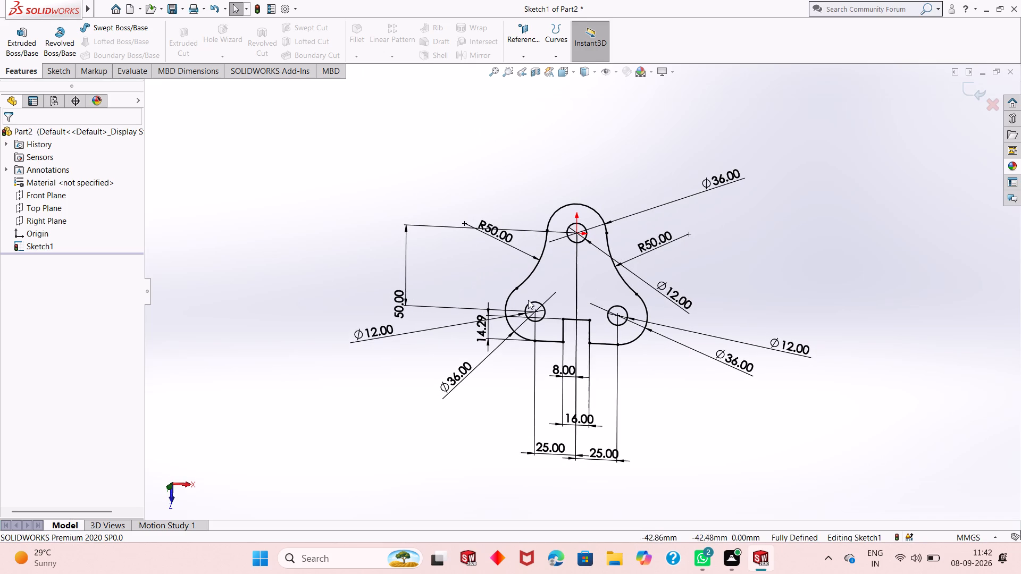
pyautogui.scroll(2, 554, 300)
pyautogui.scroll(-9, 575, 332)
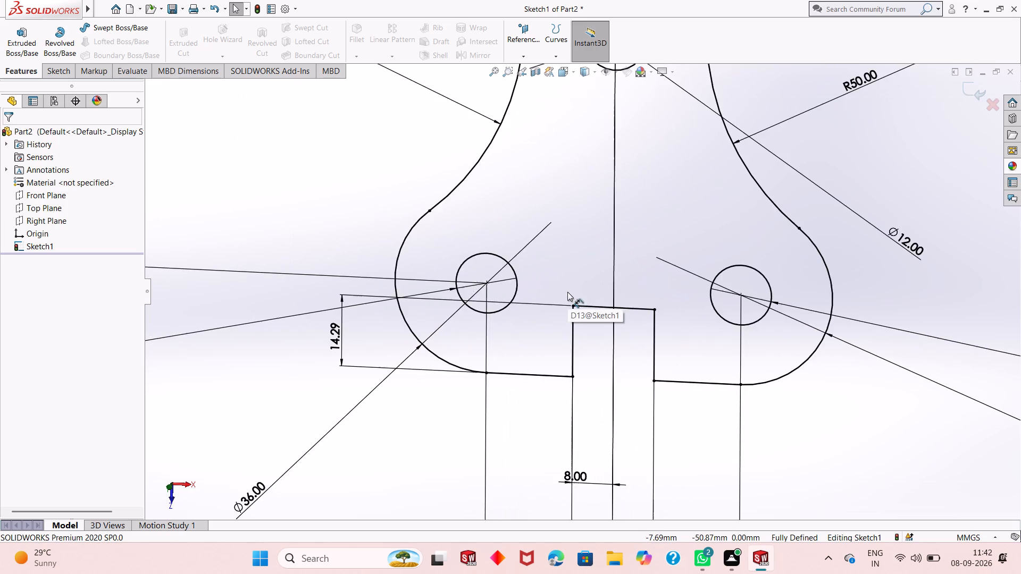
pyautogui.scroll(-3, 567, 292)
pyautogui.scroll(-2, 387, 295)
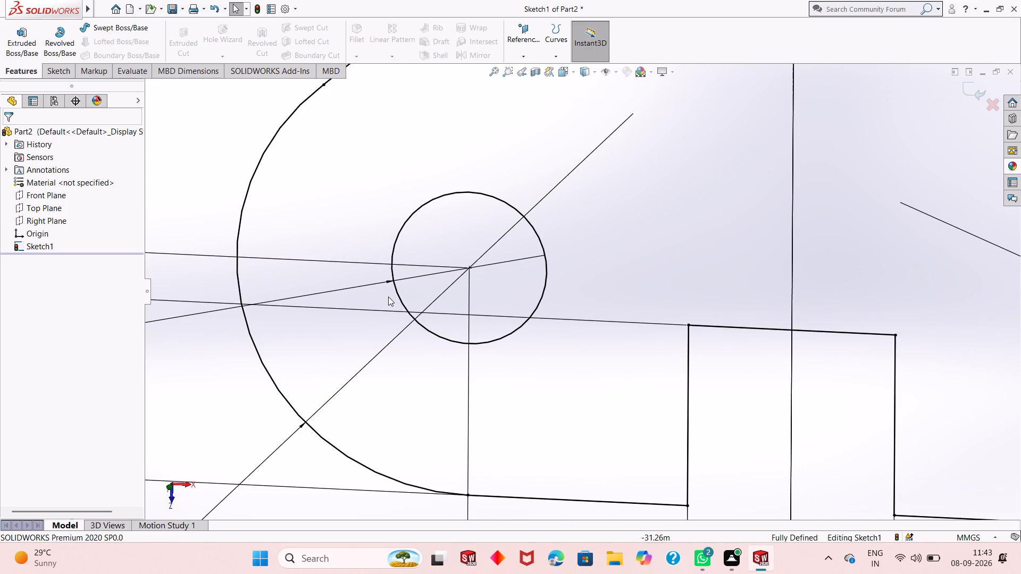
pyautogui.scroll(1, 388, 296)
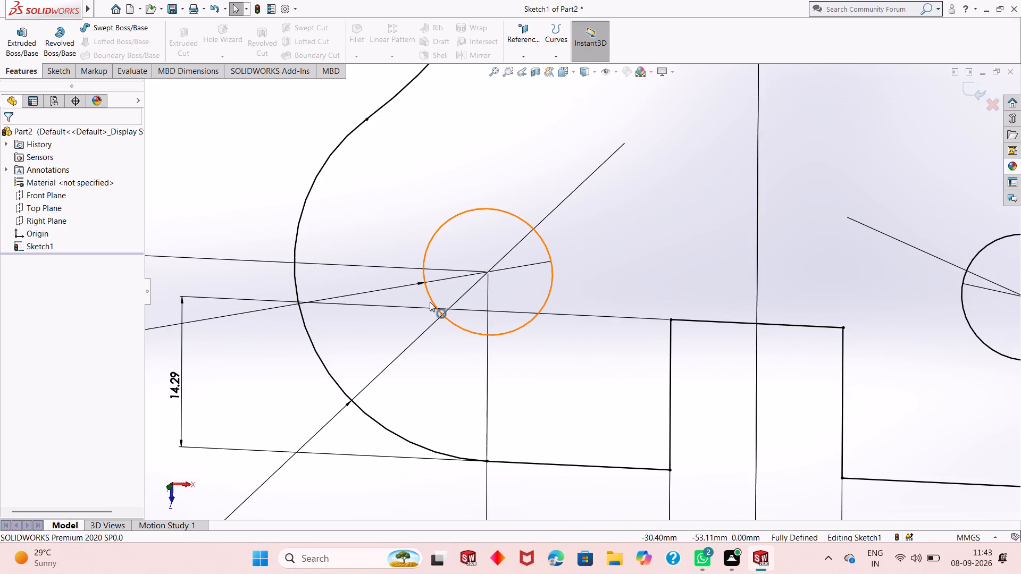
pyautogui.click(430, 302)
pyautogui.press('Escape')
pyautogui.press('Escape')
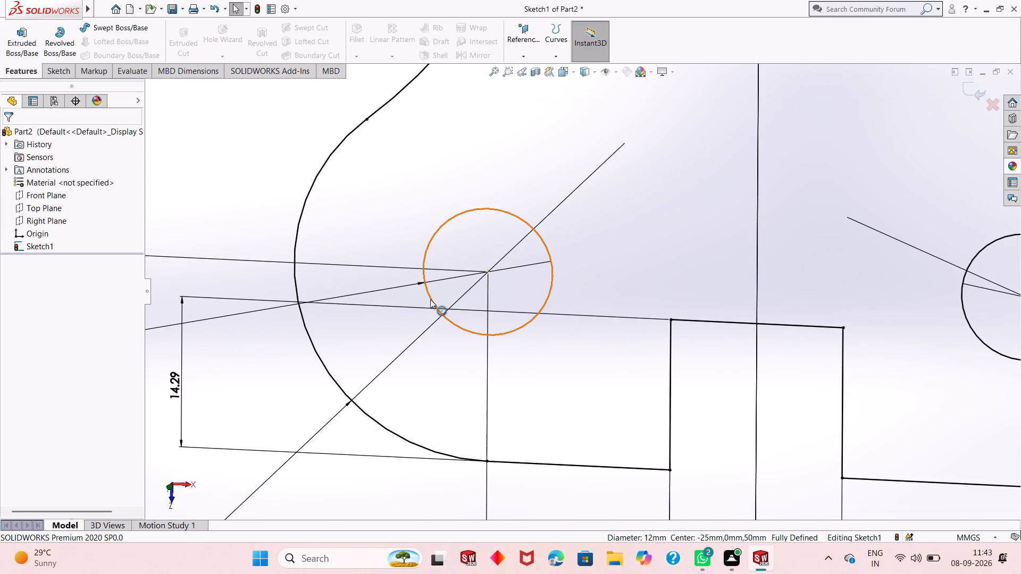
# Examine the complete dimensioned sketch profile, including the top lobe, the 12 mm holes and the notch, before extruding.
pyautogui.scroll(-4, 421, 290)
pyautogui.scroll(12, 421, 290)
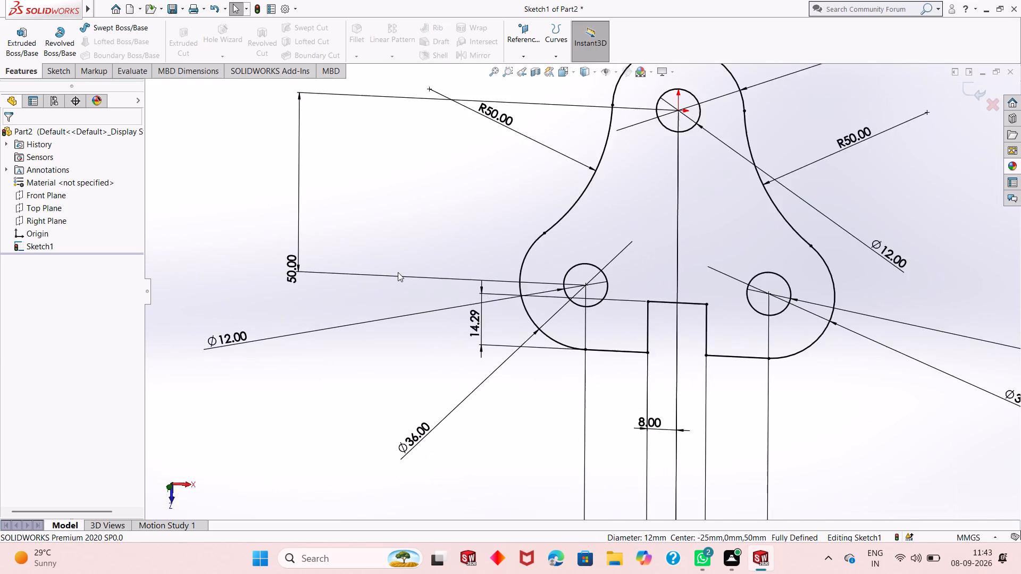
pyautogui.scroll(4, 398, 272)
pyautogui.scroll(-1, 579, 172)
pyautogui.scroll(-6, 608, 207)
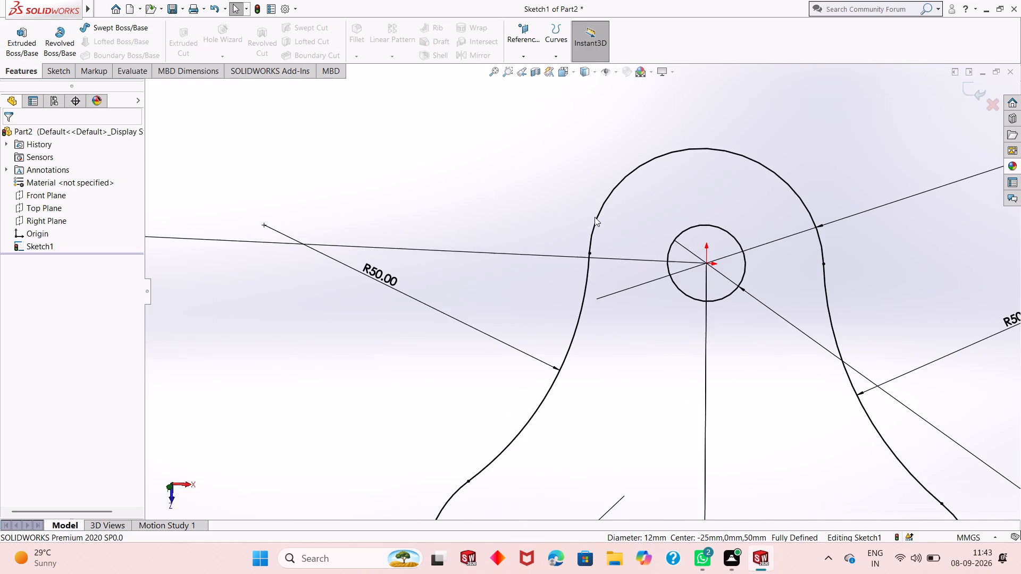
pyautogui.scroll(6, 577, 247)
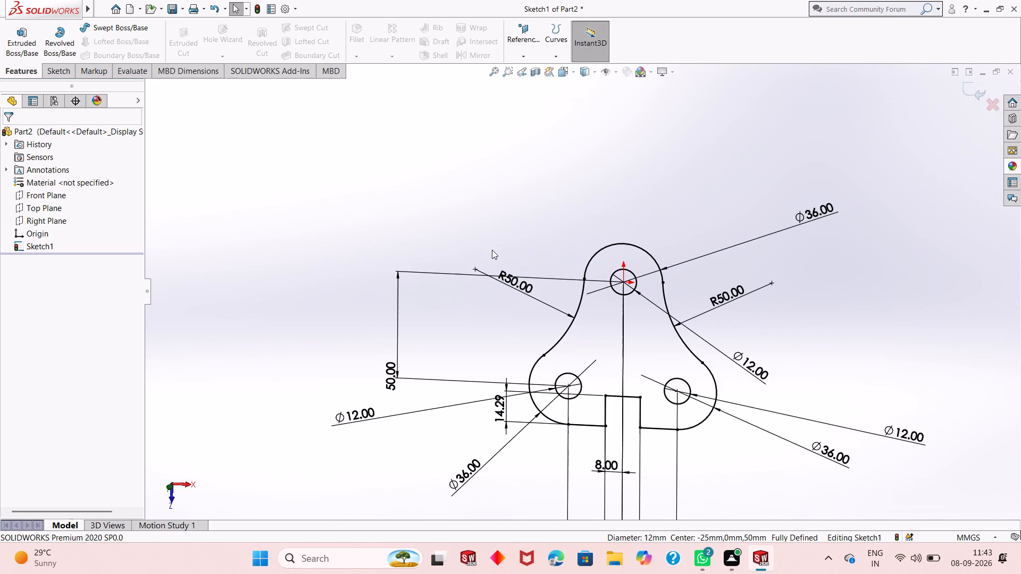
pyautogui.scroll(2, 492, 250)
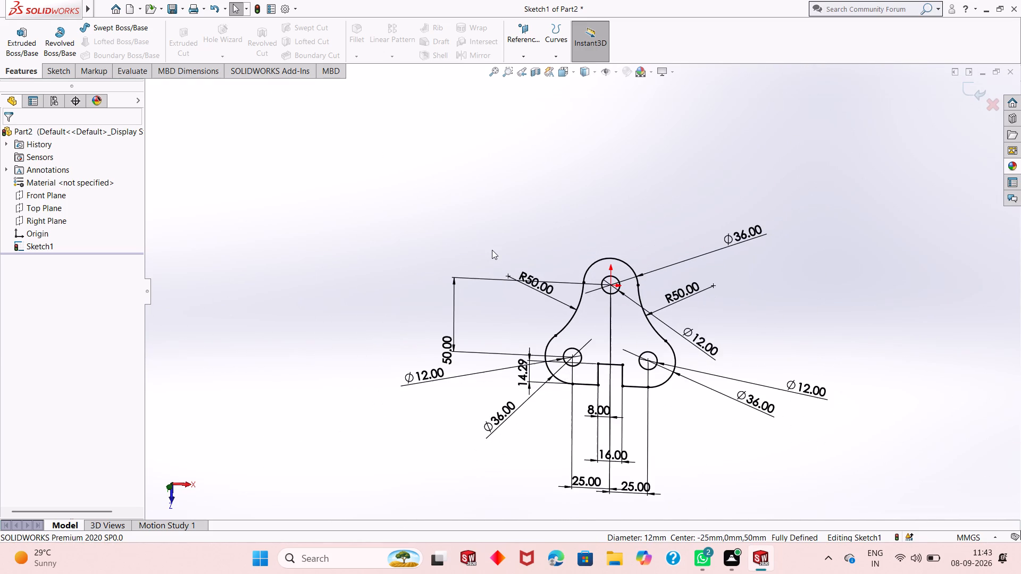
pyautogui.scroll(1, 478, 233)
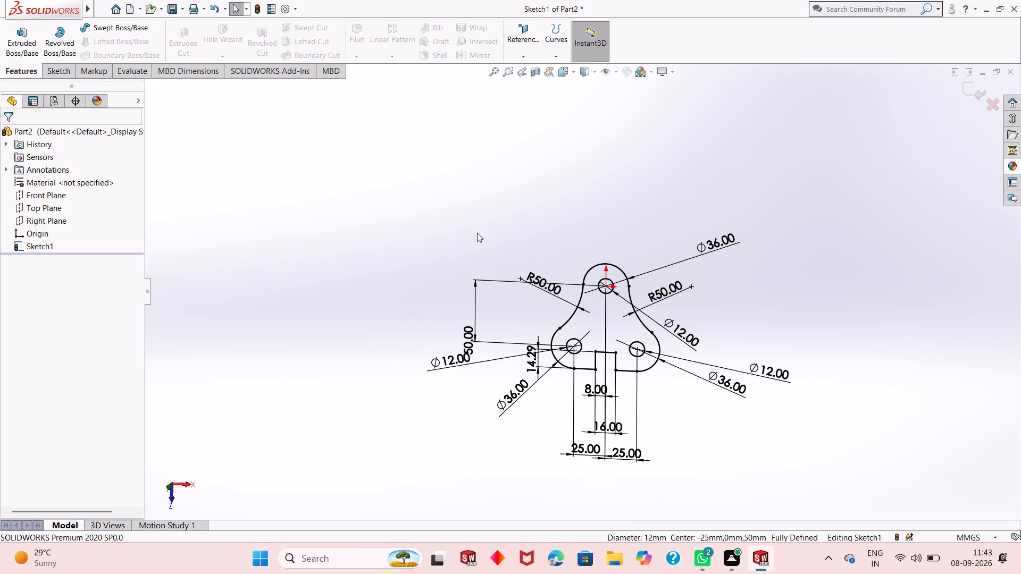
pyautogui.scroll(1, 508, 297)
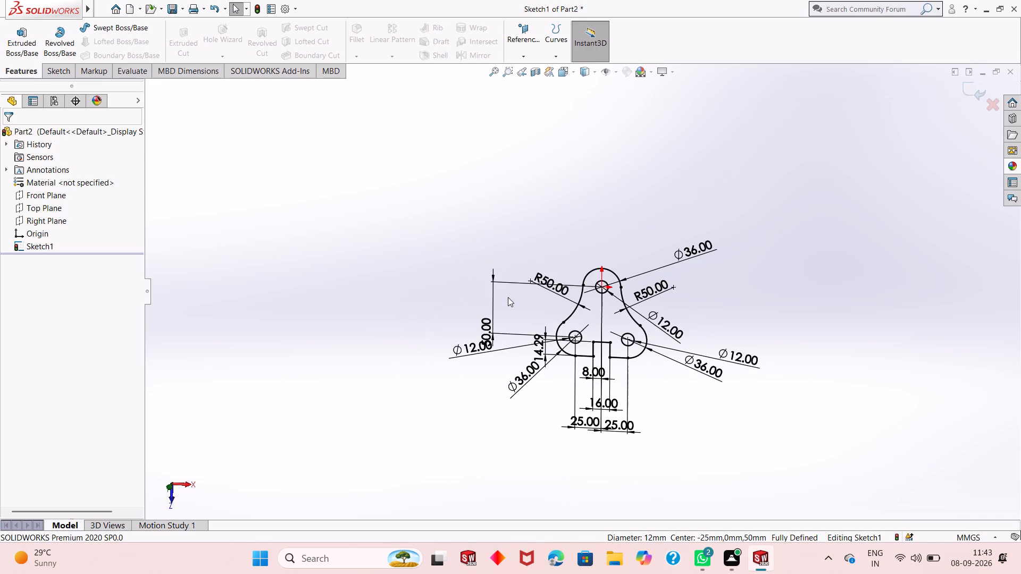
pyautogui.scroll(2, 490, 297)
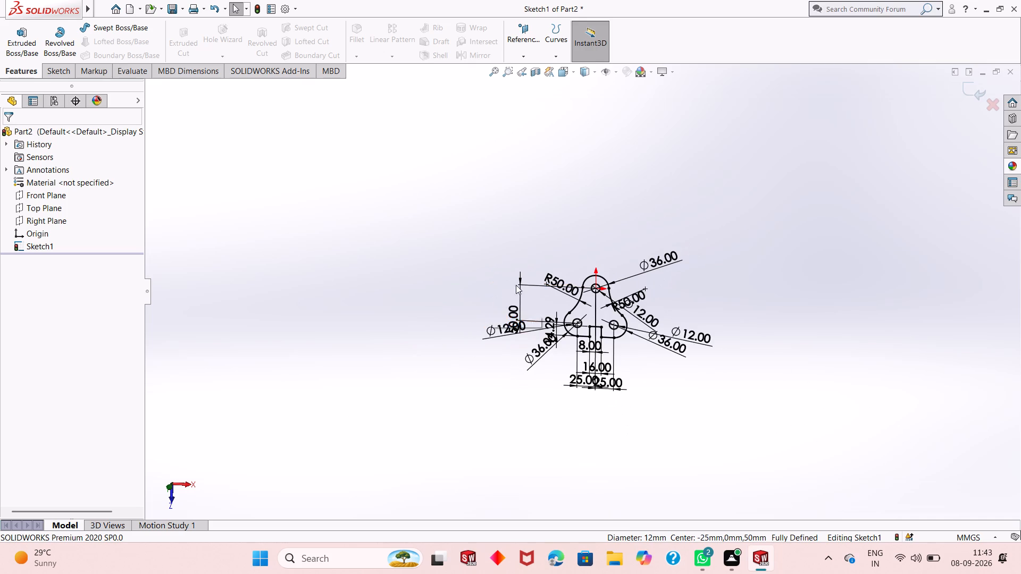
pyautogui.scroll(-3, 622, 336)
pyautogui.scroll(-4, 559, 253)
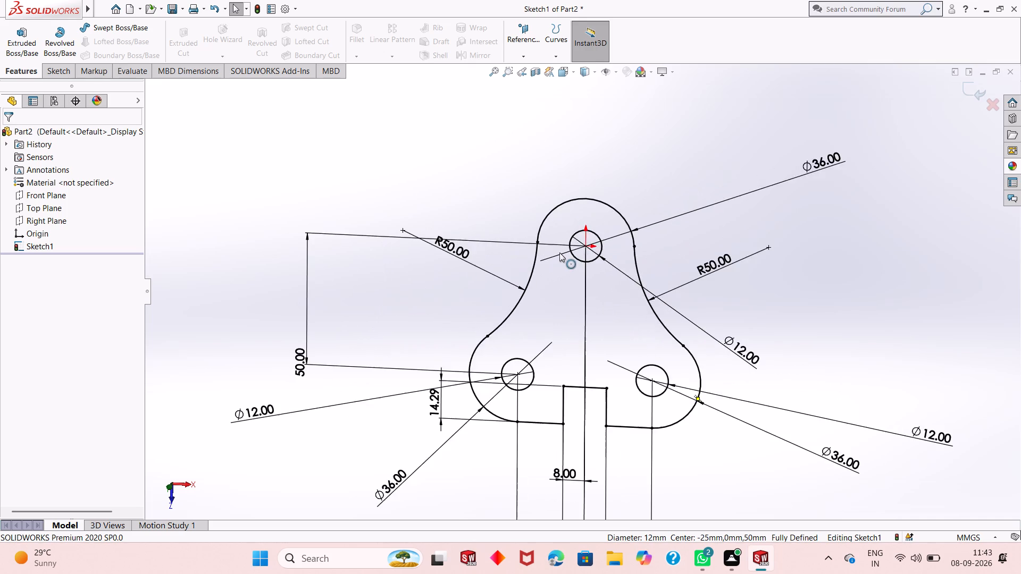
pyautogui.scroll(5, 559, 254)
pyautogui.scroll(-1, 584, 434)
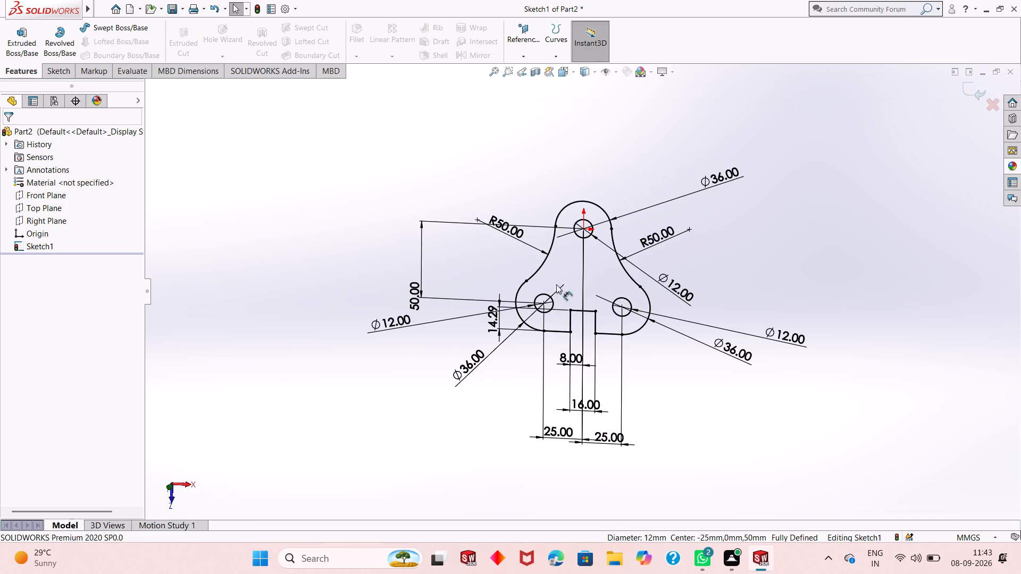
pyautogui.scroll(-2, 573, 225)
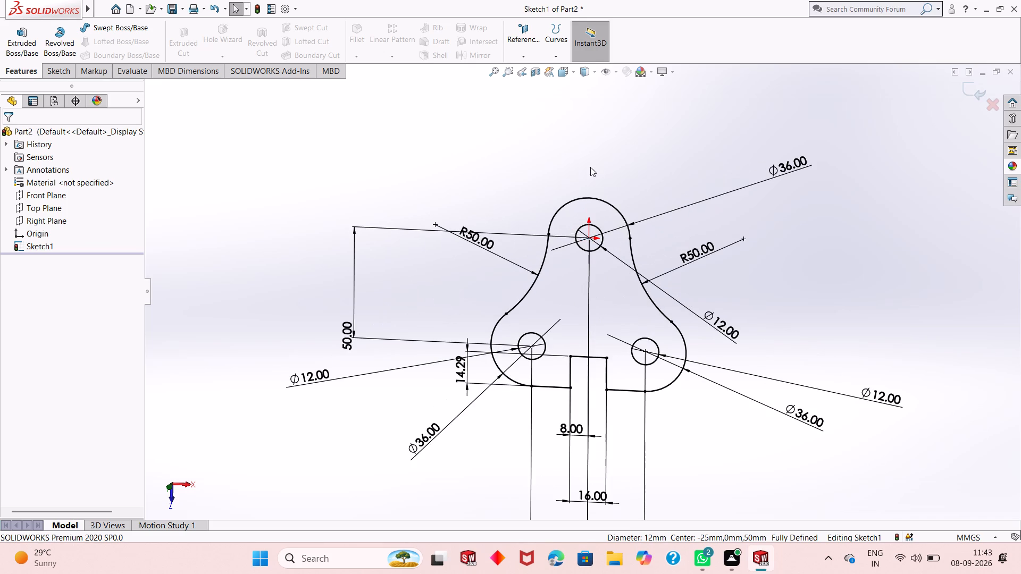
pyautogui.scroll(-1, 596, 151)
pyautogui.scroll(2, 620, 264)
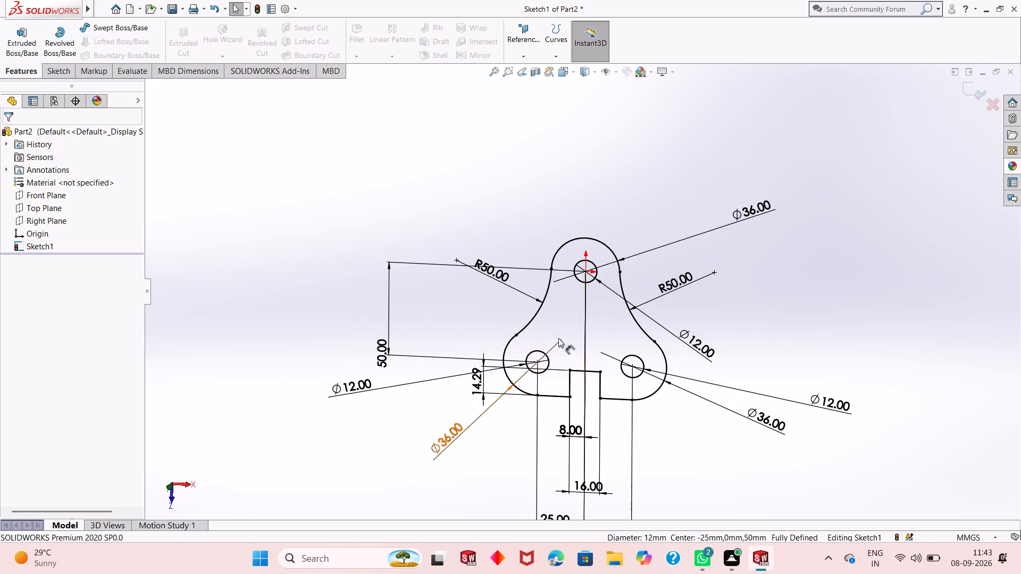
# Extrude the three-lobed profile as a blind boss 10 mm deep from the sketch plane, keeping the default direction.
pyautogui.click(23, 41)
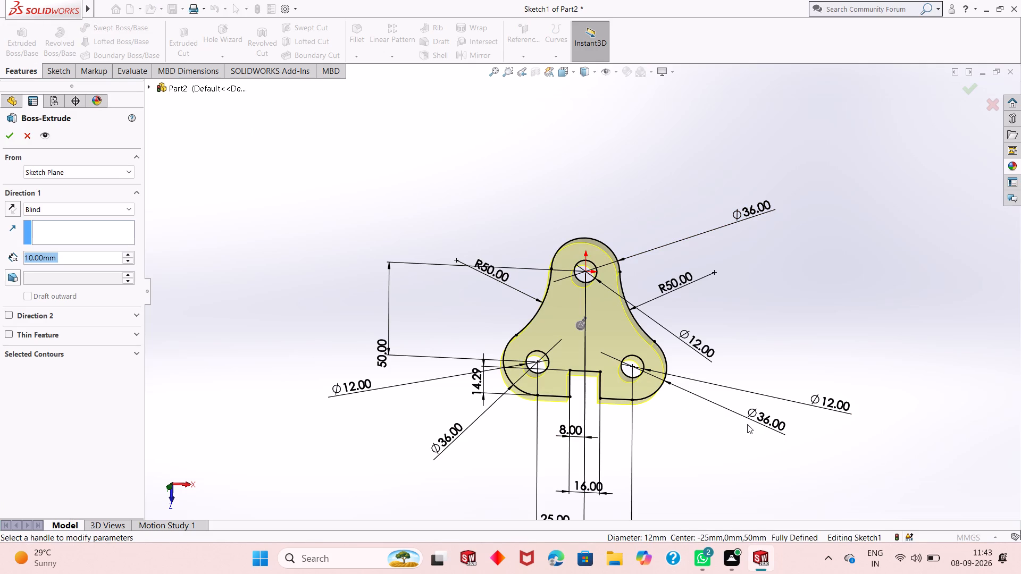
pyautogui.moveTo(747, 424); pyautogui.dragTo(717, 433, button='middle')
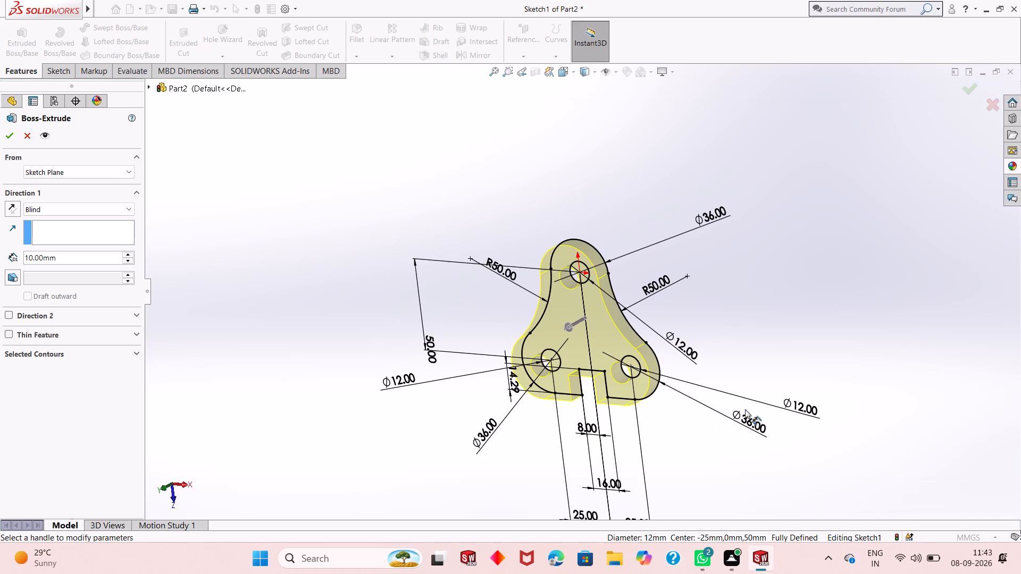
pyautogui.moveTo(717, 430); pyautogui.dragTo(702, 436, button='middle')
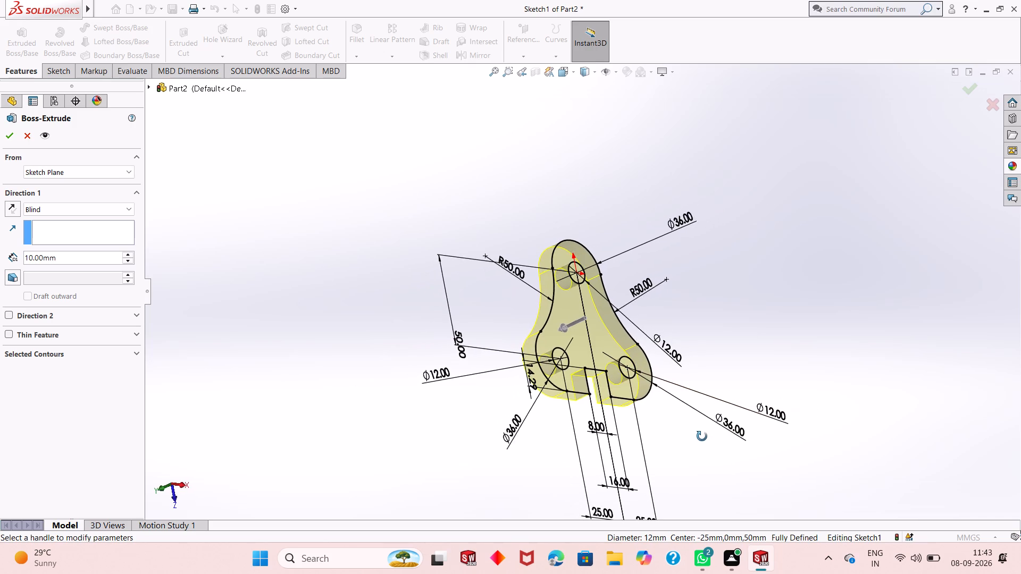
pyautogui.moveTo(702, 436); pyautogui.dragTo(696, 459, button='middle')
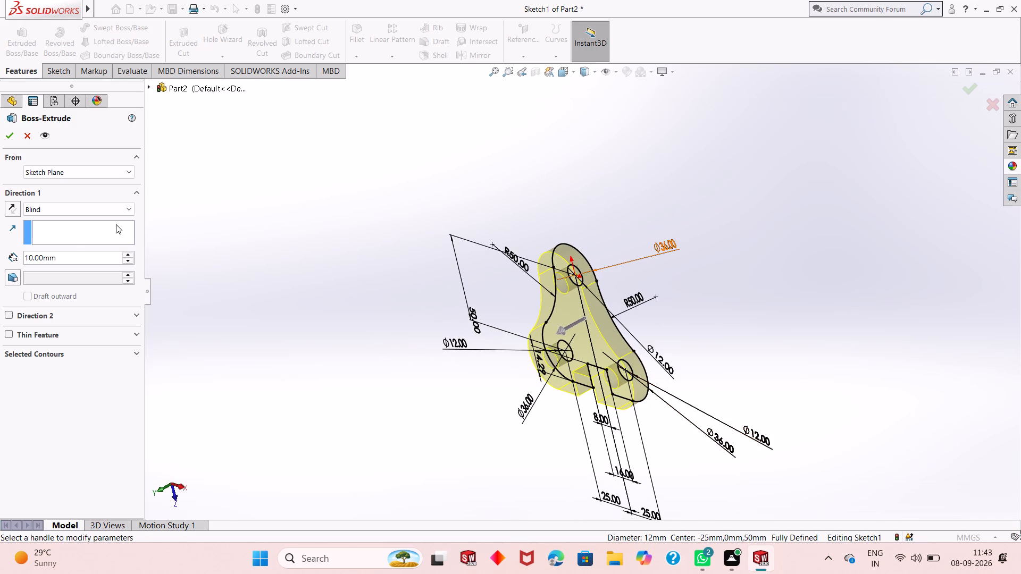
pyautogui.click(17, 212)
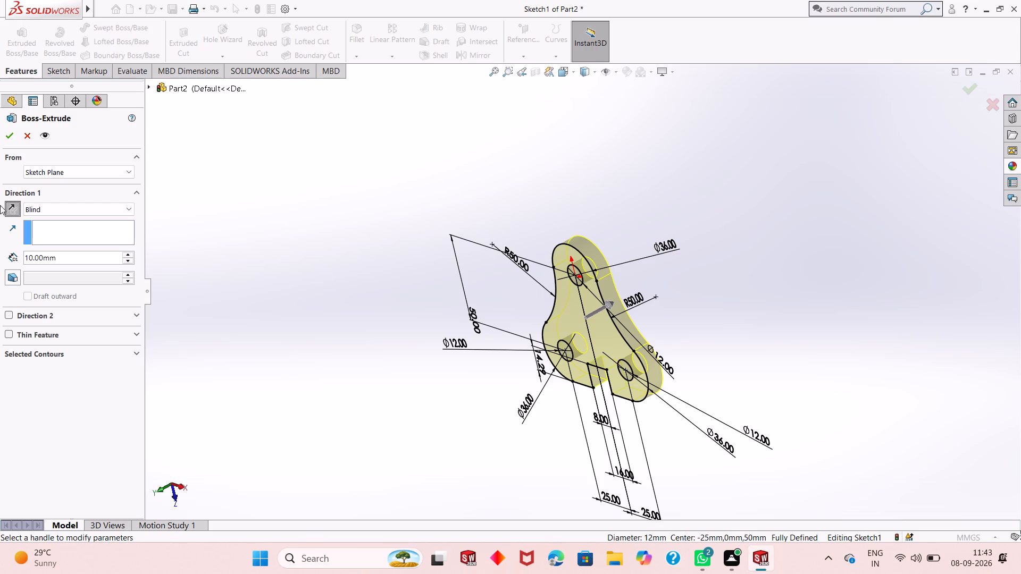
pyautogui.click(7, 207)
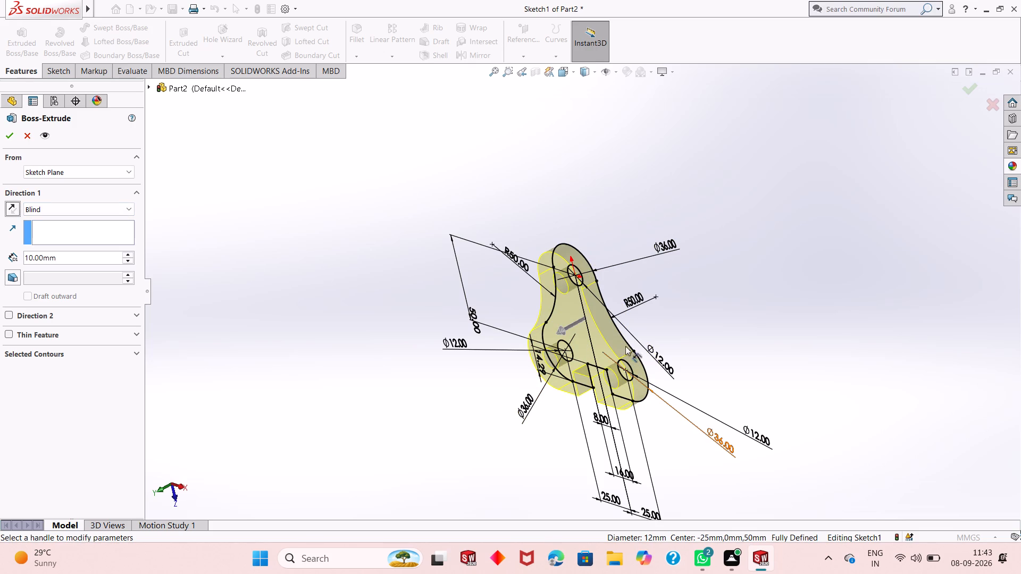
pyautogui.doubleClick(56, 258)
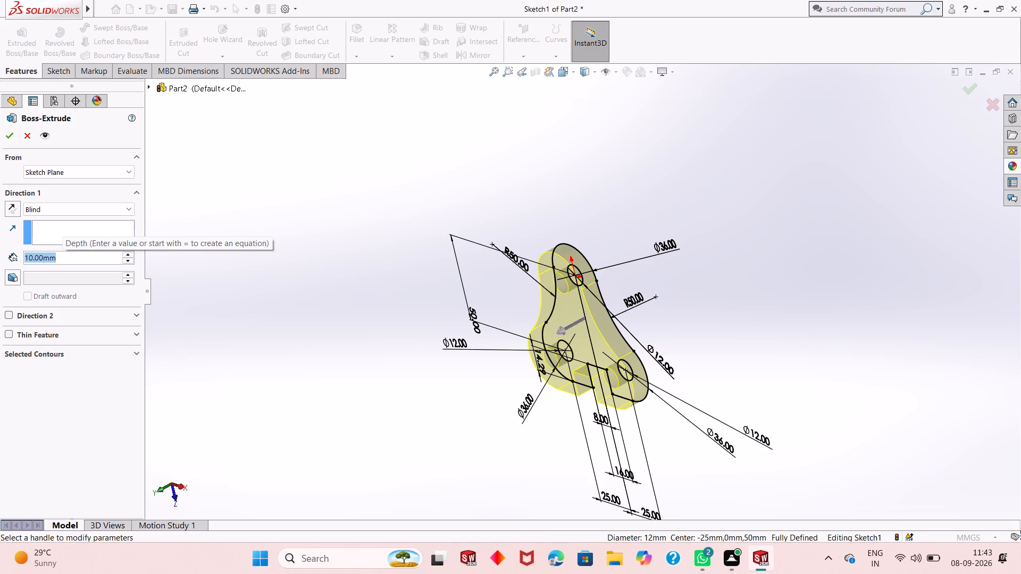
pyautogui.click(8, 134)
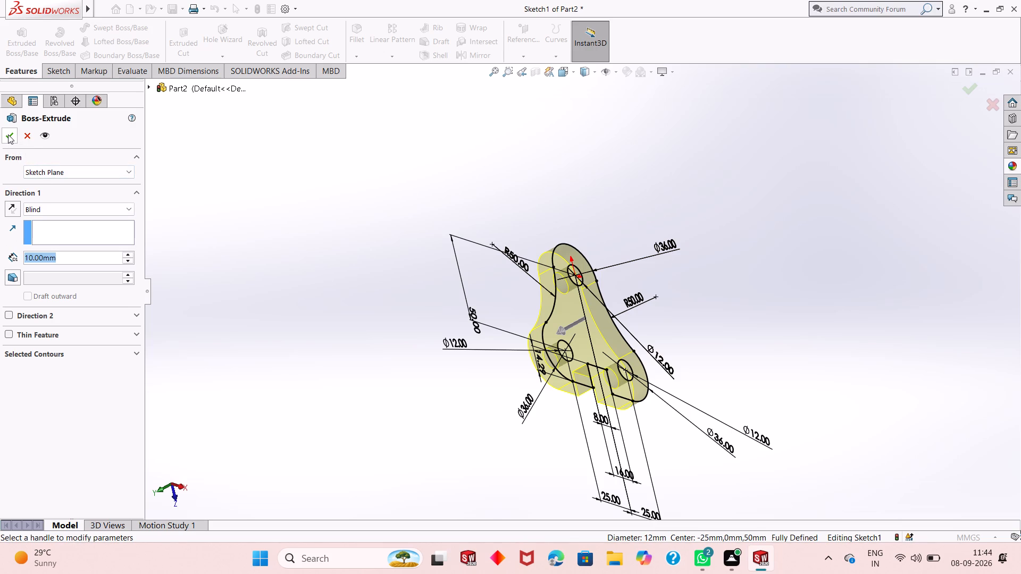
pyautogui.click(461, 333)
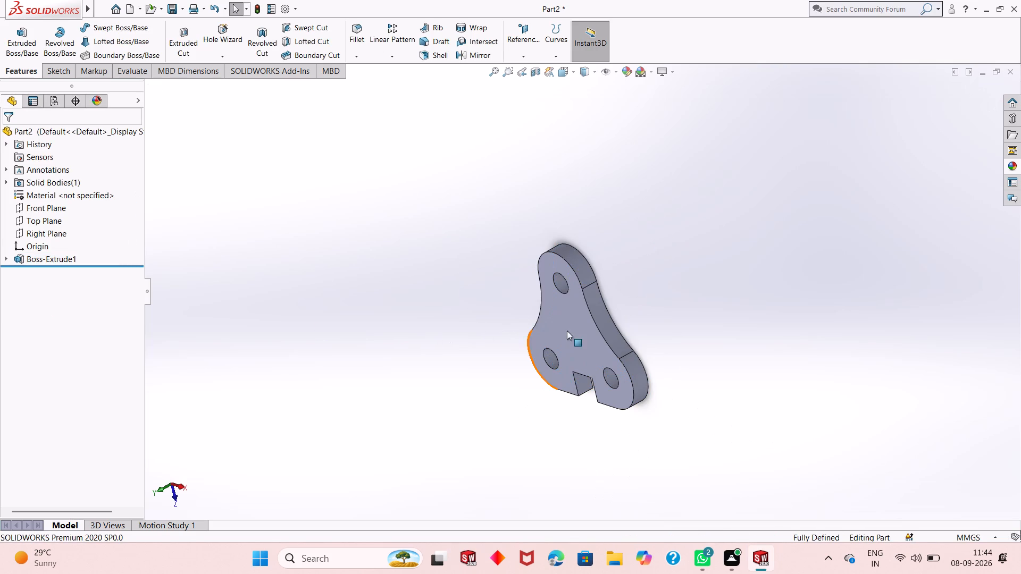
# Examine the extruded plate from several angles to check its overall shape, thickness and three through holes.
pyautogui.scroll(-1, 524, 405)
pyautogui.moveTo(524, 405); pyautogui.dragTo(532, 327, button='middle')
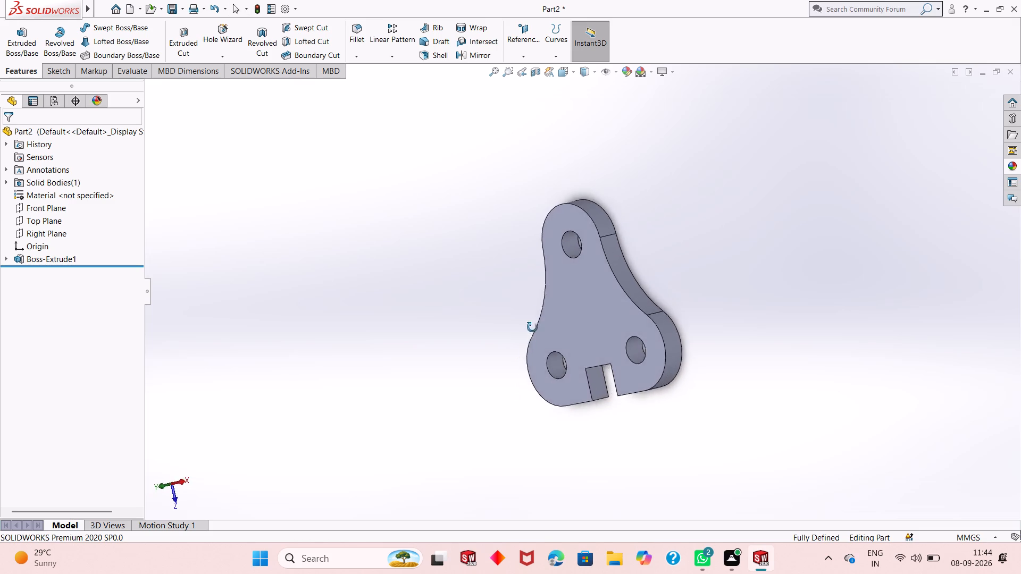
pyautogui.moveTo(532, 327); pyautogui.dragTo(622, 89, button='middle')
pyautogui.moveTo(653, 261); pyautogui.dragTo(634, 310, button='middle')
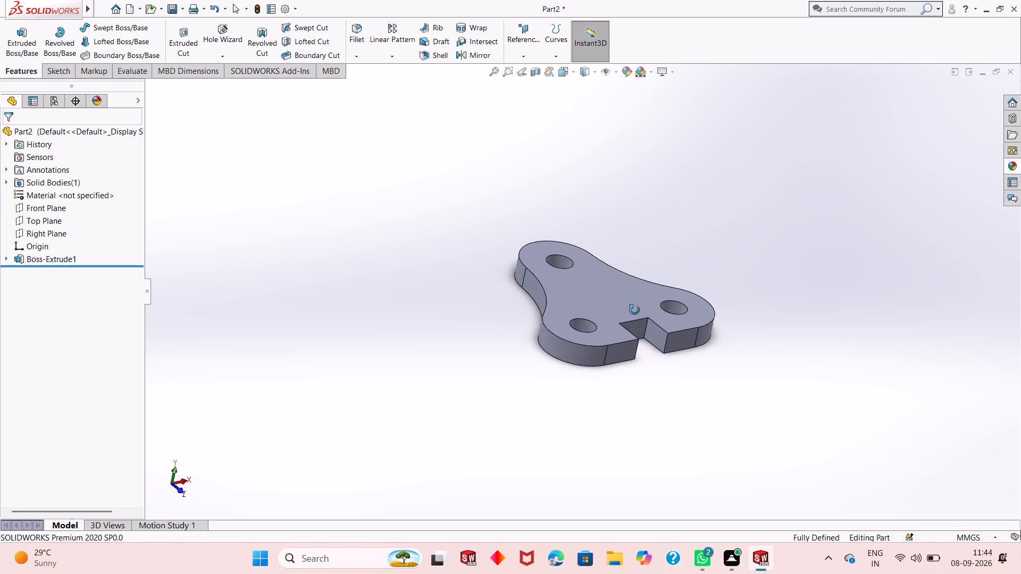
pyautogui.moveTo(634, 310); pyautogui.dragTo(612, 396, button='middle')
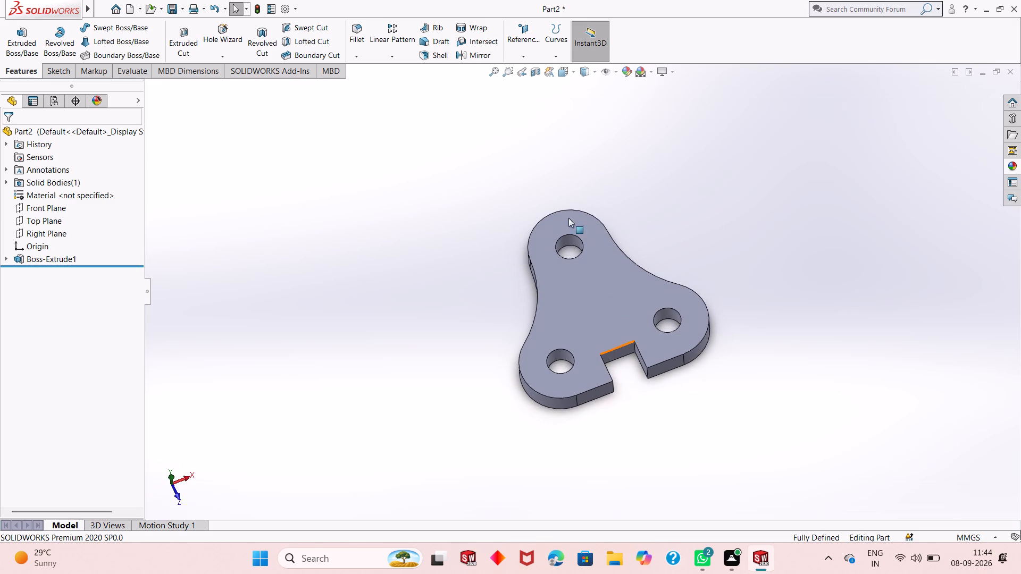
pyautogui.scroll(2, 571, 250)
pyautogui.scroll(-4, 620, 350)
pyautogui.moveTo(610, 365); pyautogui.dragTo(606, 316, button='middle')
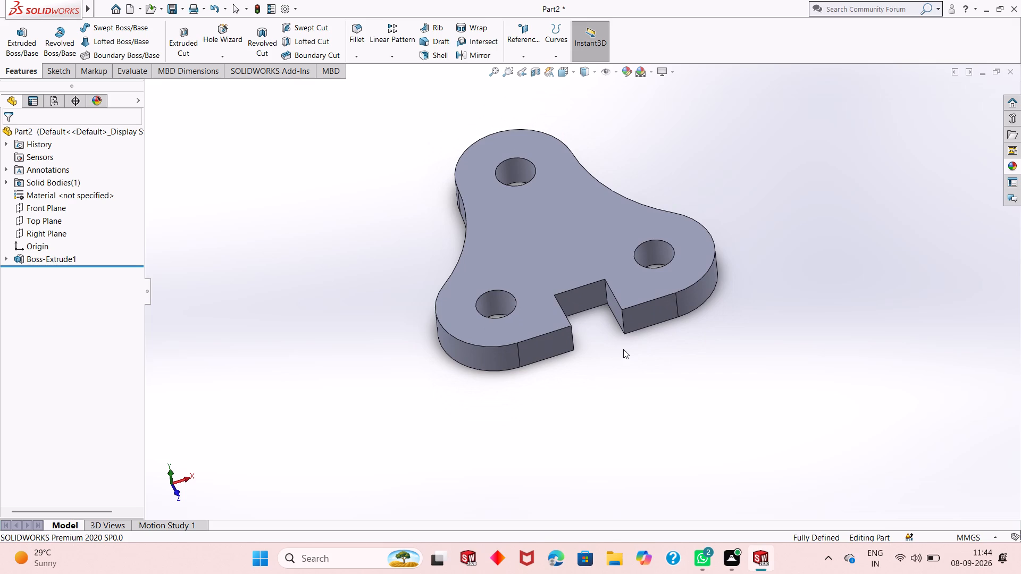
# Inspect the plate's notch up close from above, below and the side, including its inner walls and the adjacent holes.
pyautogui.scroll(1, 596, 313)
pyautogui.scroll(-5, 596, 313)
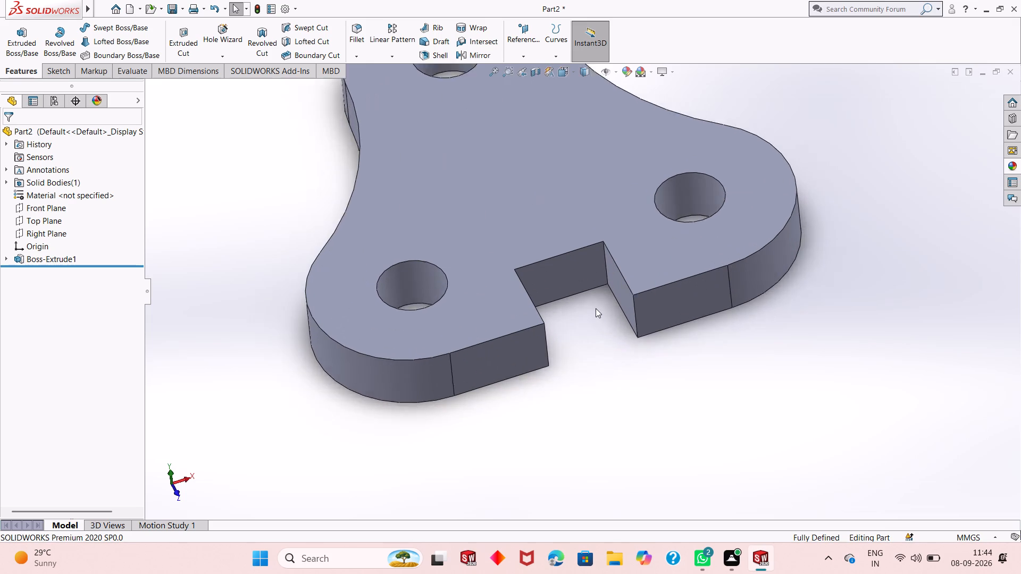
pyautogui.scroll(-2, 596, 308)
pyautogui.moveTo(623, 325); pyautogui.dragTo(669, 180, button='middle')
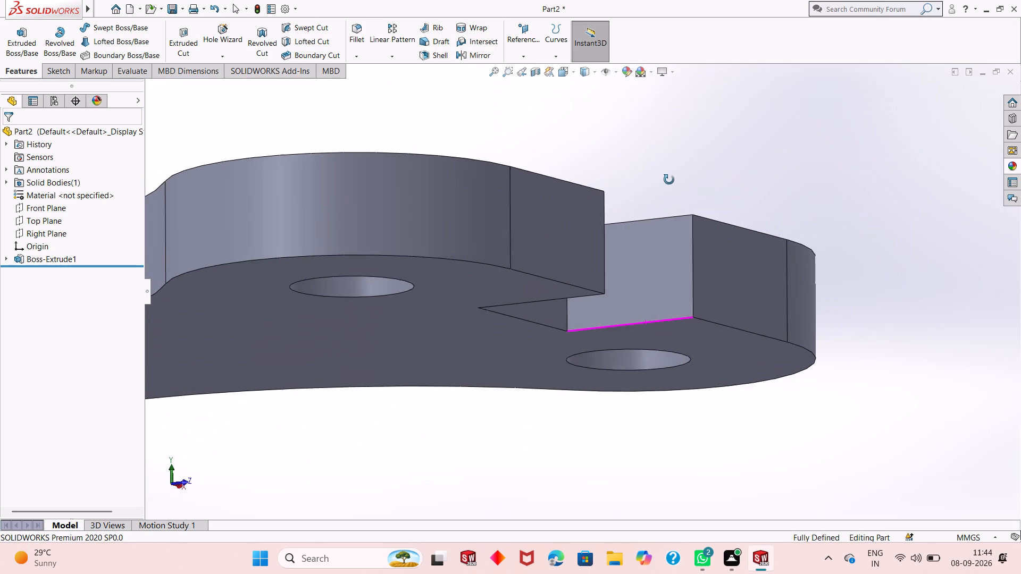
pyautogui.moveTo(669, 180); pyautogui.dragTo(671, 178, button='middle')
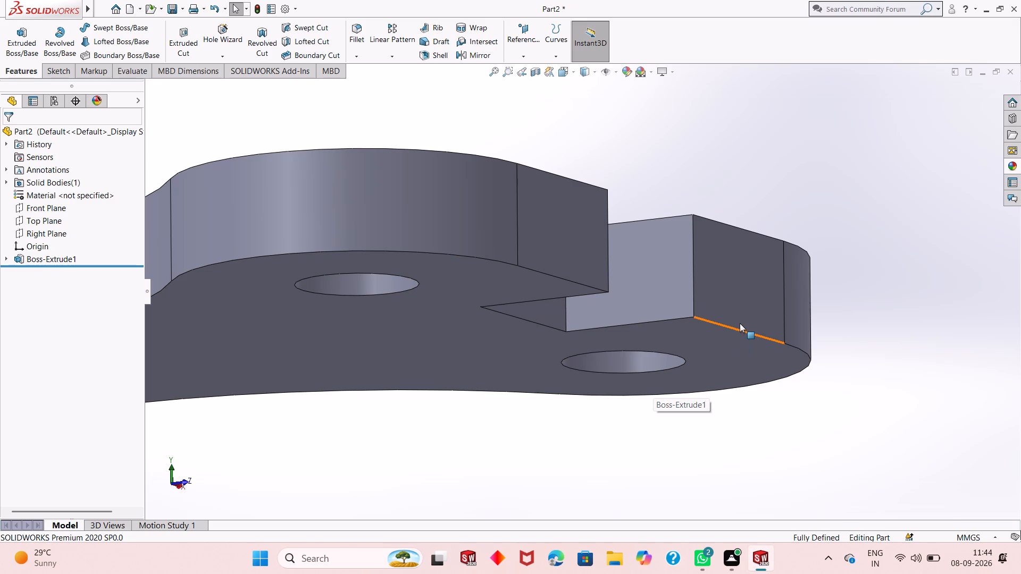
pyautogui.moveTo(765, 308); pyautogui.dragTo(754, 341, button='middle')
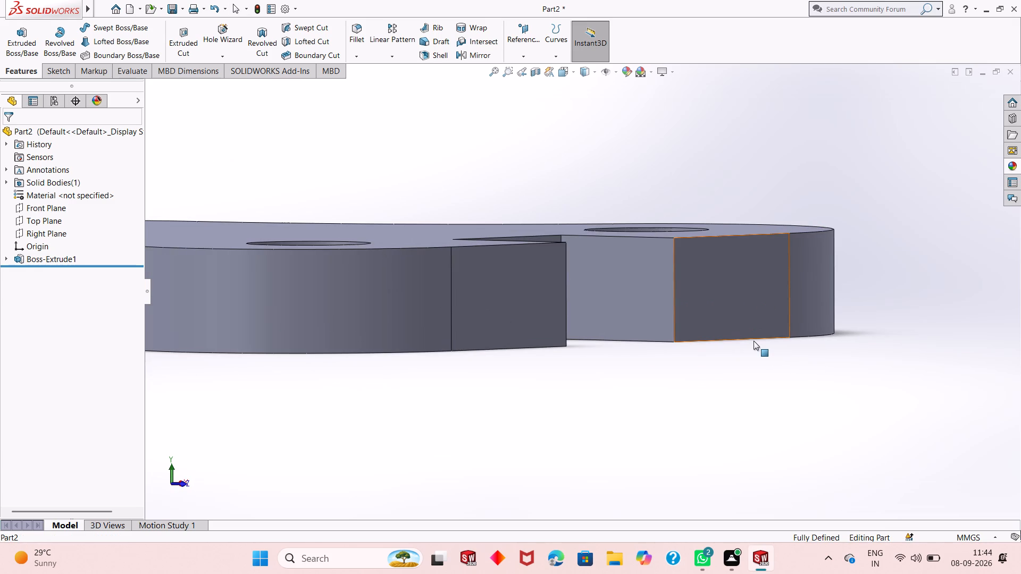
pyautogui.moveTo(744, 307); pyautogui.dragTo(714, 402, button='middle')
pyautogui.moveTo(668, 379); pyautogui.dragTo(575, 421, button='middle')
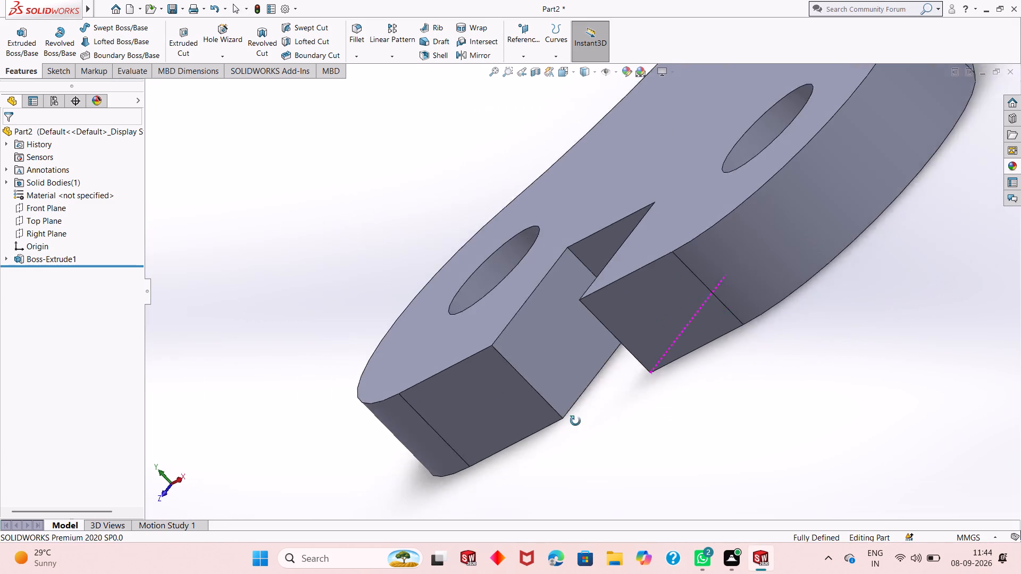
pyautogui.moveTo(575, 421); pyautogui.dragTo(571, 423, button='middle')
pyautogui.click(565, 372)
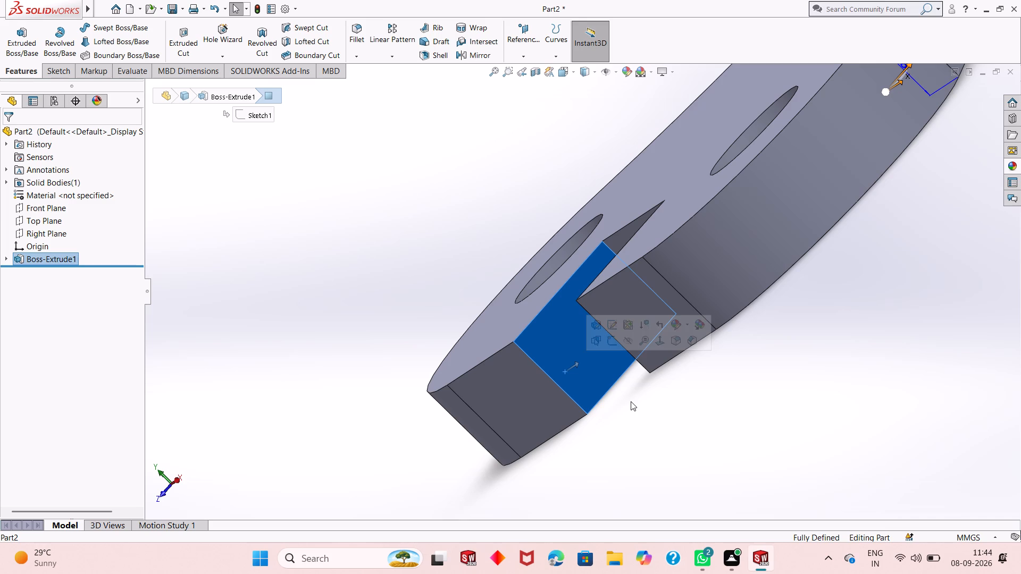
pyautogui.press('Escape')
pyautogui.press('Escape')
pyautogui.moveTo(639, 380); pyautogui.dragTo(676, 333, button='middle')
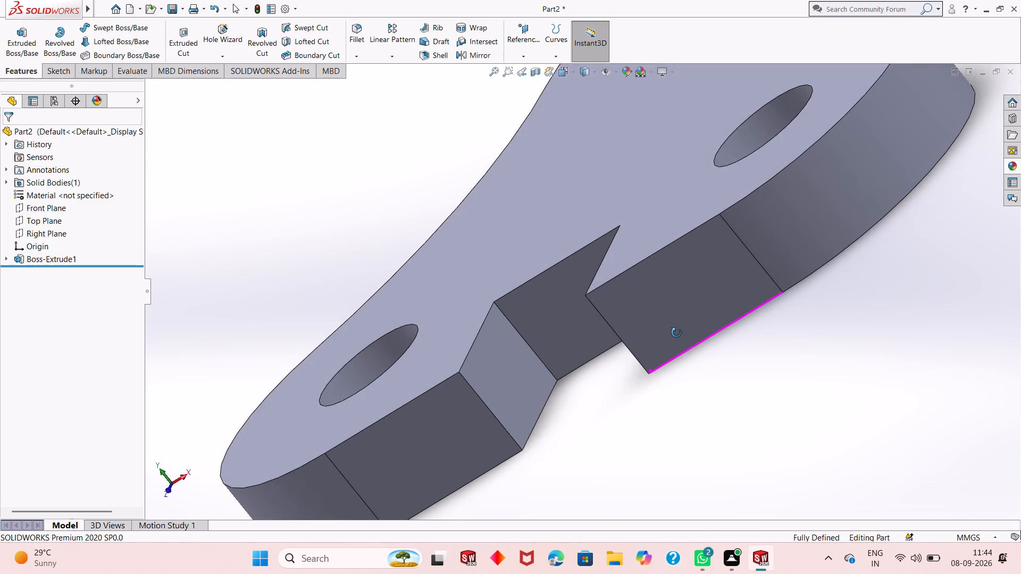
pyautogui.moveTo(676, 333); pyautogui.dragTo(738, 415, button='middle')
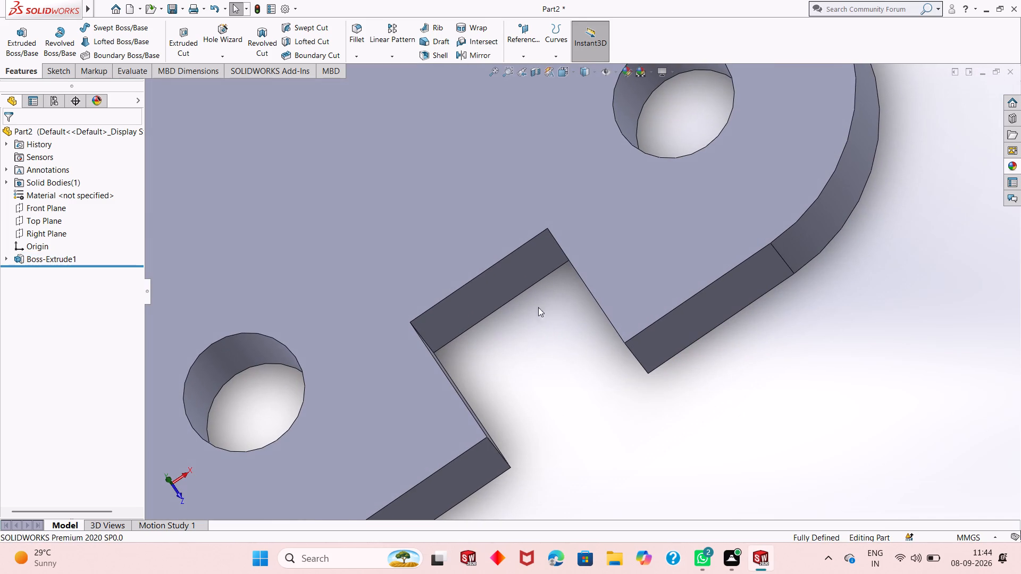
pyautogui.scroll(4, 516, 301)
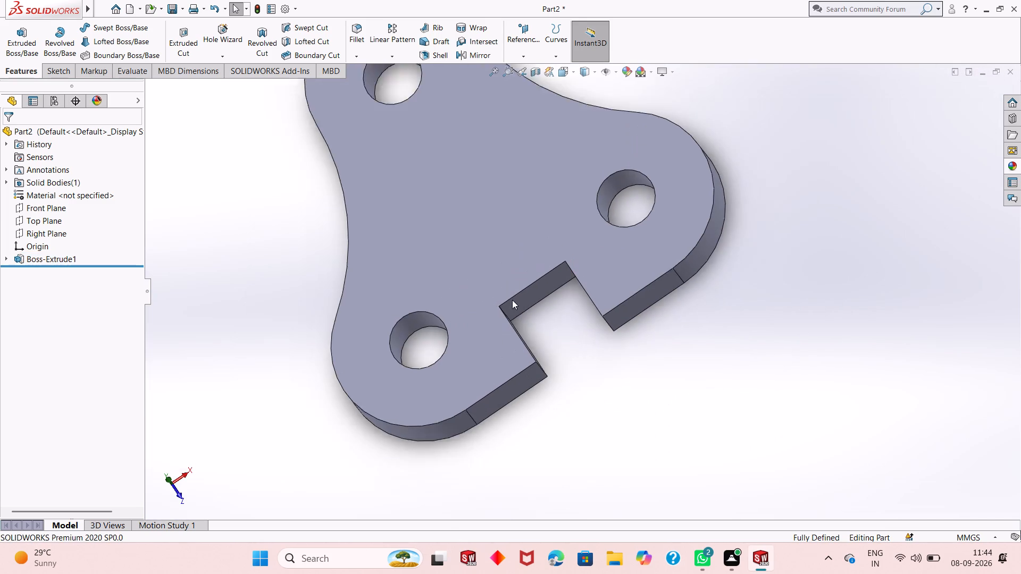
pyautogui.scroll(4, 512, 300)
pyautogui.scroll(-3, 499, 174)
pyautogui.scroll(1, 564, 410)
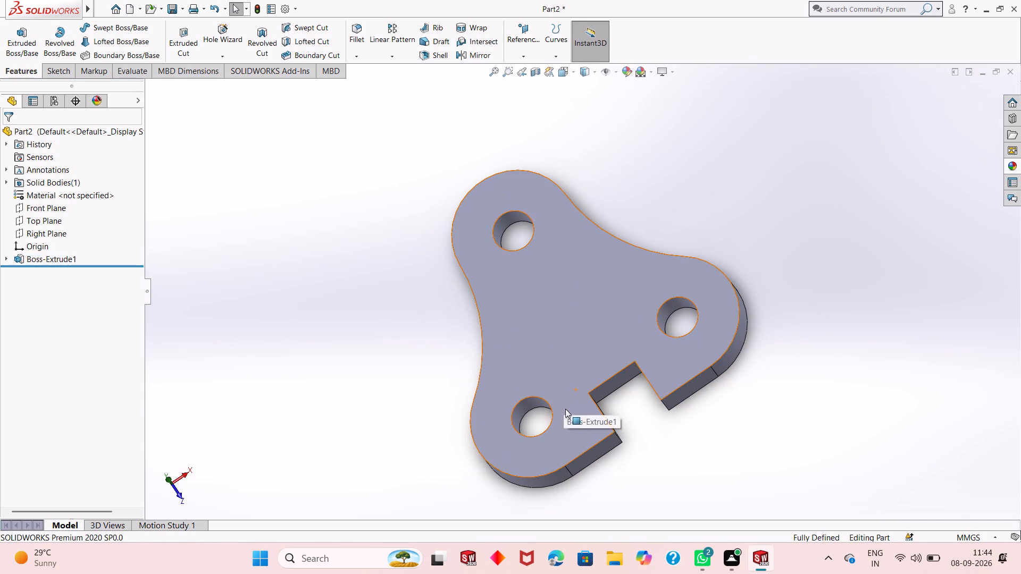
pyautogui.scroll(-1, 637, 417)
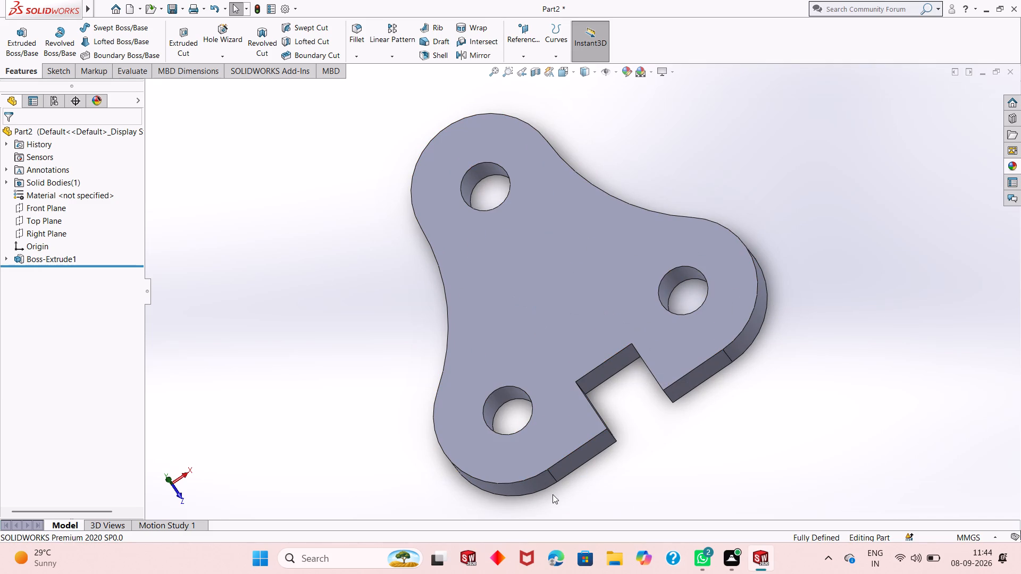
# Examine the whole plate and its notch, including the standard bottom, top, right and isometric views.
pyautogui.scroll(-3, 540, 487)
pyautogui.scroll(-4, 583, 425)
pyautogui.scroll(4, 583, 425)
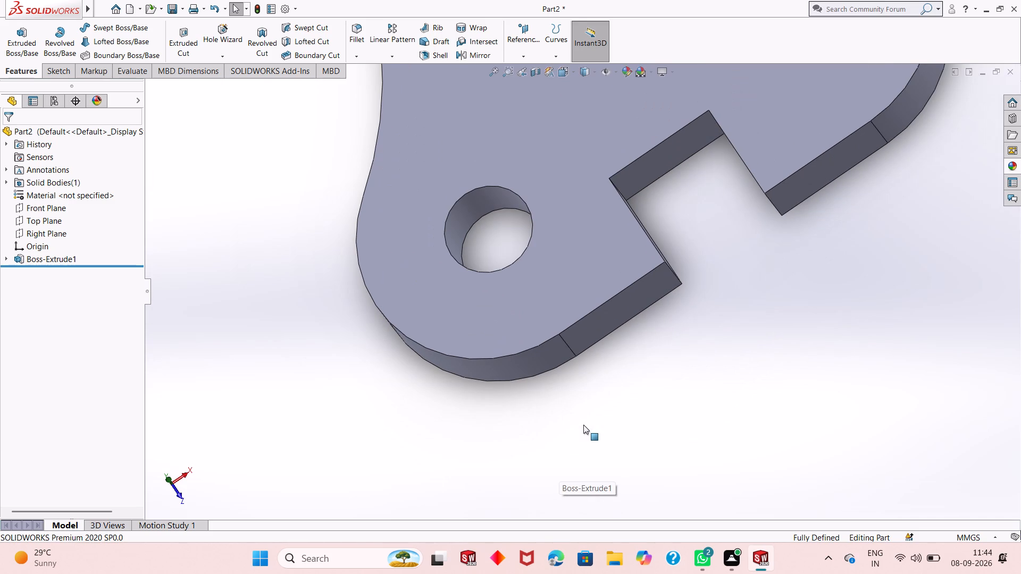
pyautogui.scroll(3, 586, 308)
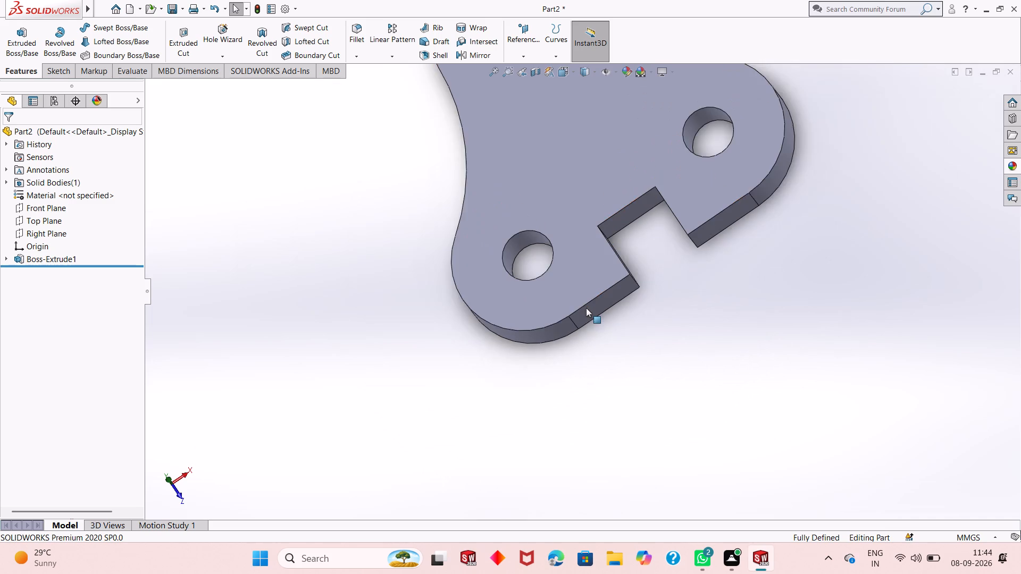
pyautogui.scroll(4, 586, 308)
pyautogui.scroll(-2, 577, 100)
pyautogui.scroll(-2, 570, 313)
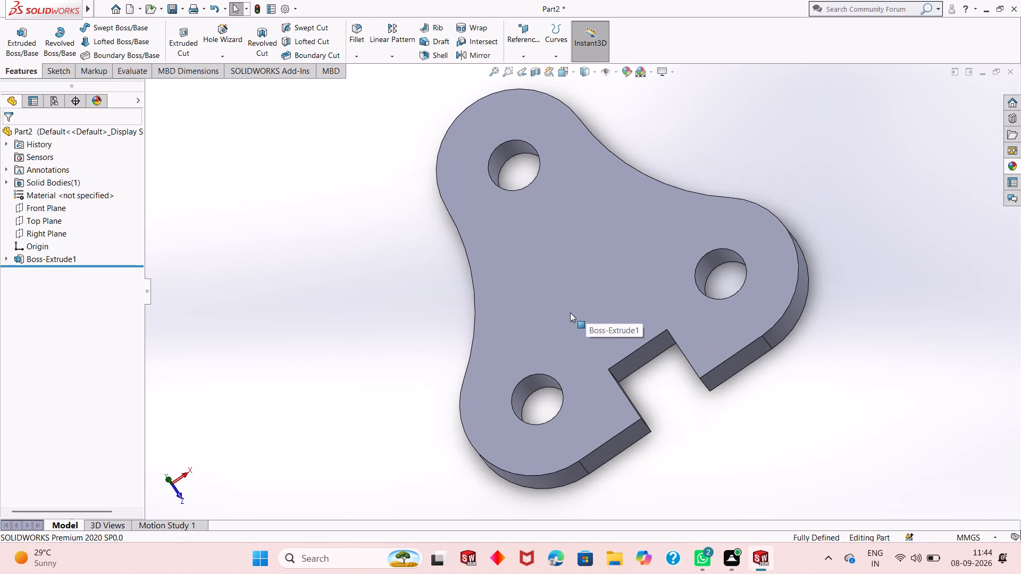
pyautogui.scroll(1, 570, 313)
pyautogui.scroll(-1, 602, 273)
pyautogui.press('Escape')
pyautogui.press('Escape')
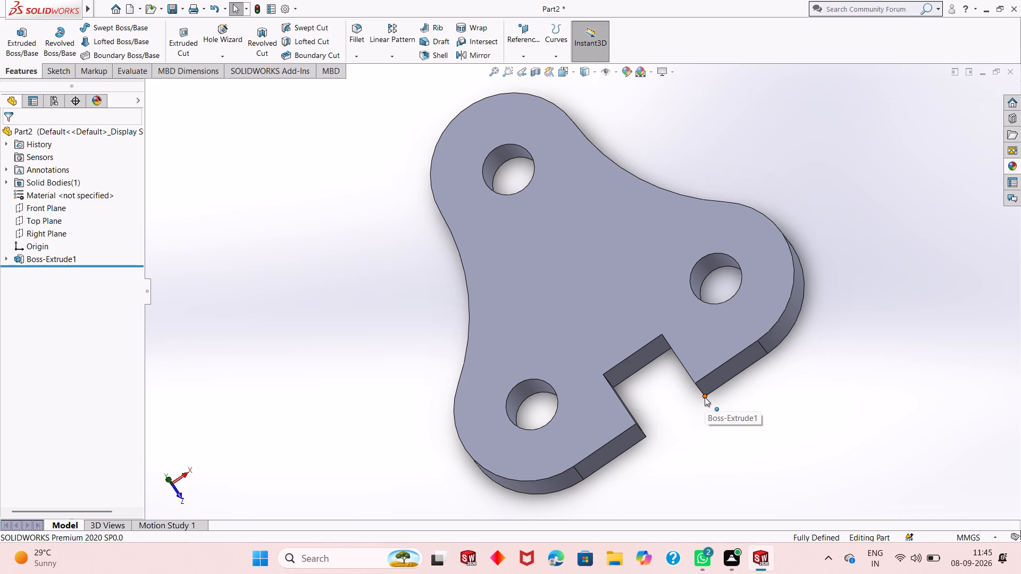
pyautogui.hotkey('ctrl', '6')
pyautogui.hotkey('ctrl', '5')
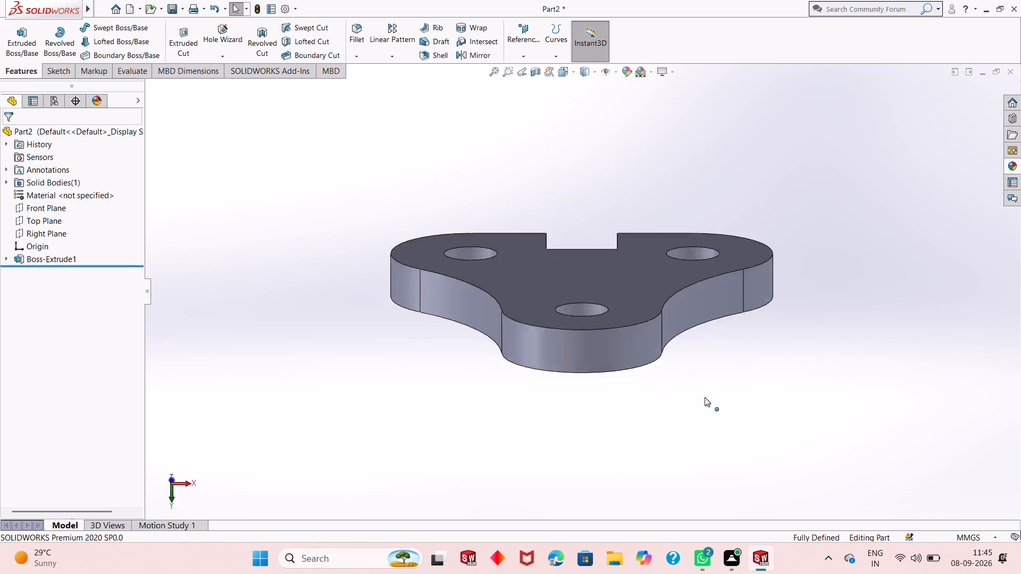
pyautogui.hotkey('ctrl', '4')
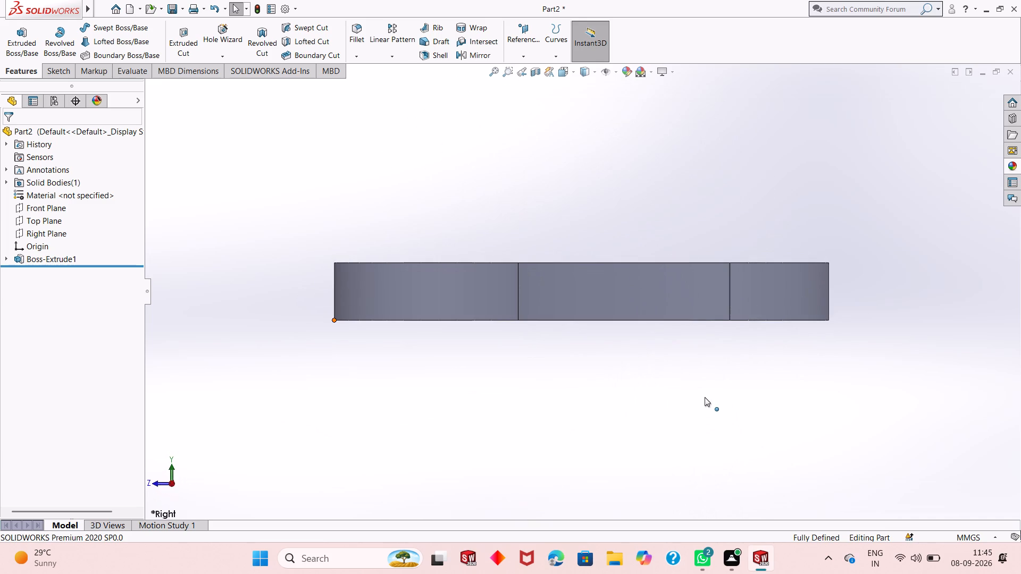
pyautogui.hotkey('ctrl', '7')
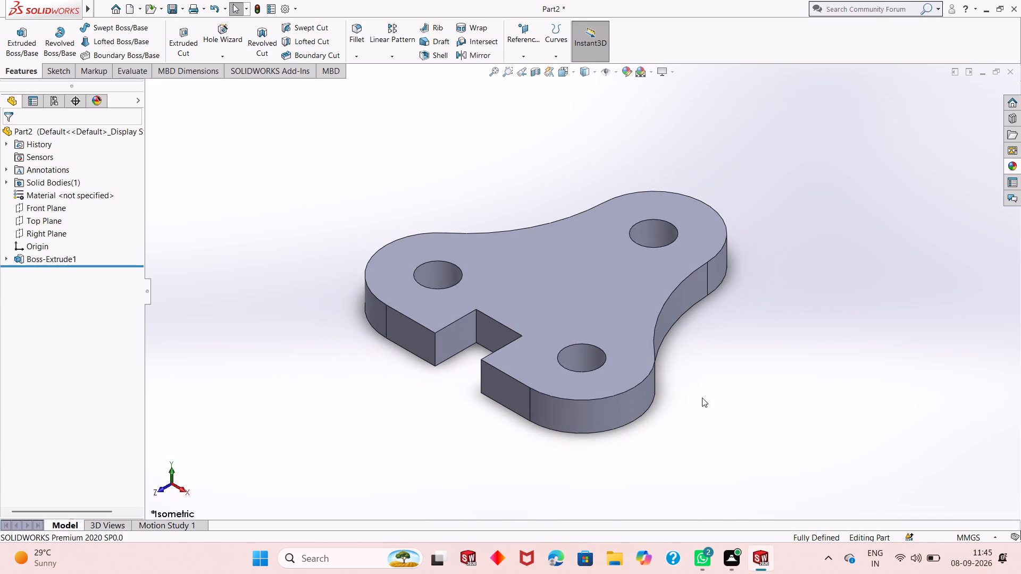
# Check the diameters of the hole in the lobe beside the notch and the hole in the lobe opposite the notch.
pyautogui.scroll(2, 587, 369)
pyautogui.scroll(-3, 587, 368)
pyautogui.scroll(-3, 517, 260)
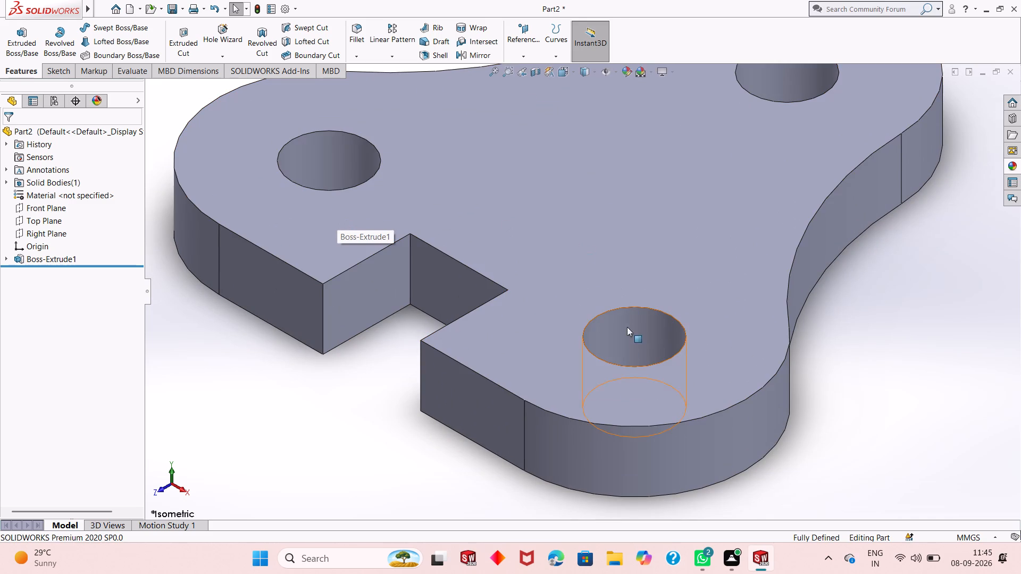
pyautogui.click(640, 356)
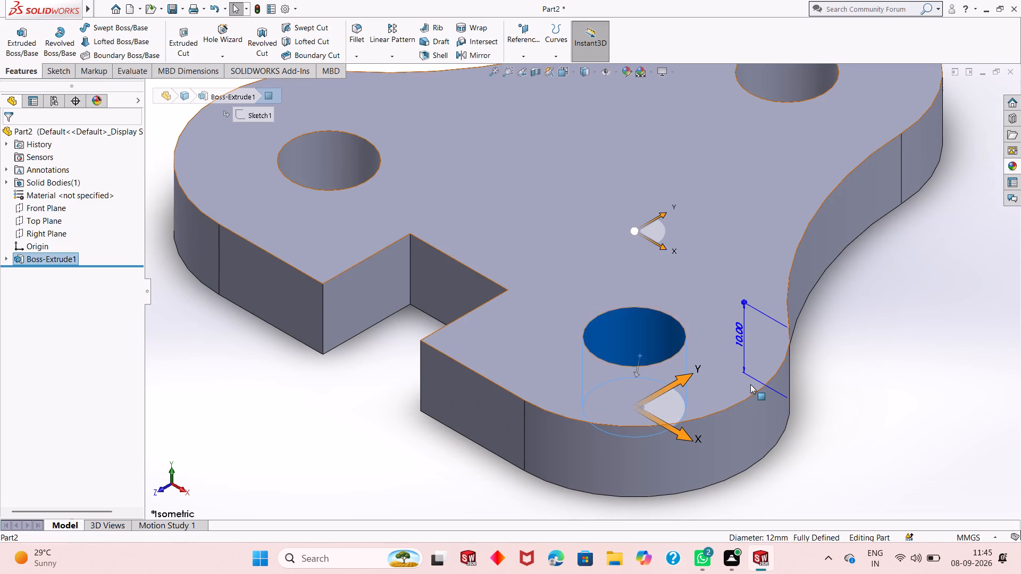
pyautogui.moveTo(750, 384); pyautogui.dragTo(743, 445, button='middle')
pyautogui.scroll(-1, 751, 386)
pyautogui.scroll(3, 602, 338)
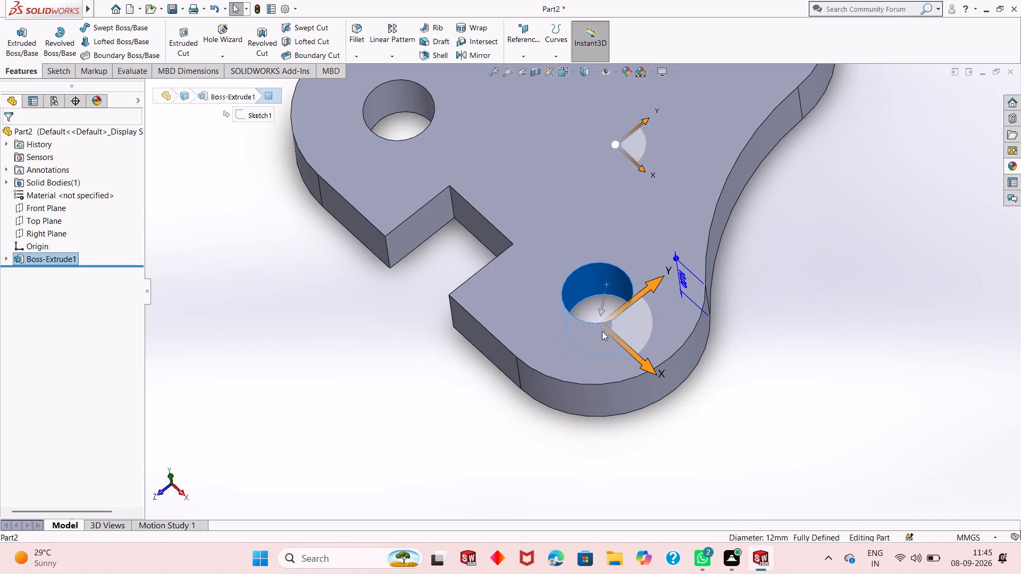
pyautogui.scroll(1, 602, 326)
pyautogui.scroll(1, 615, 226)
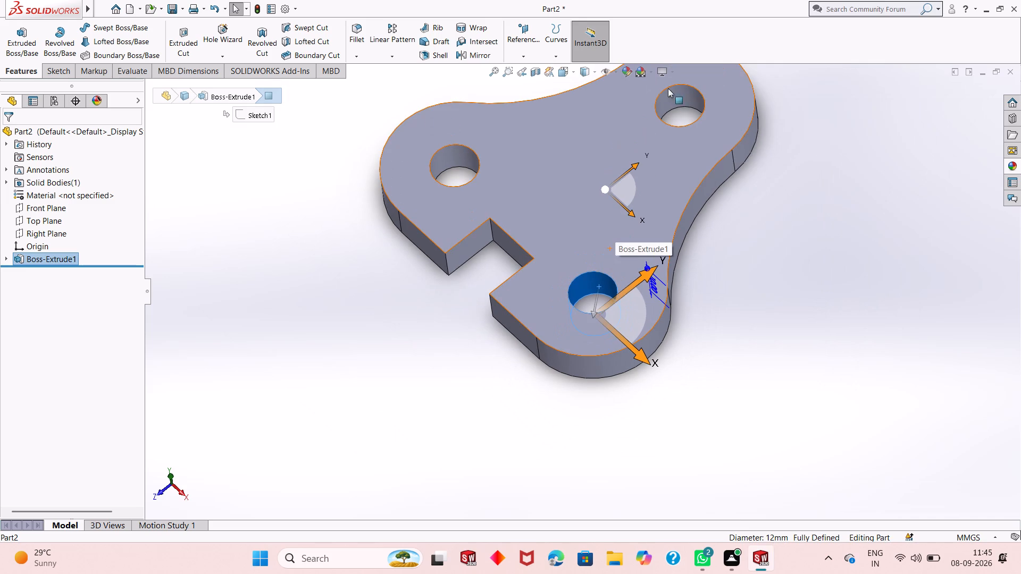
pyautogui.click(672, 89)
pyautogui.press('Escape')
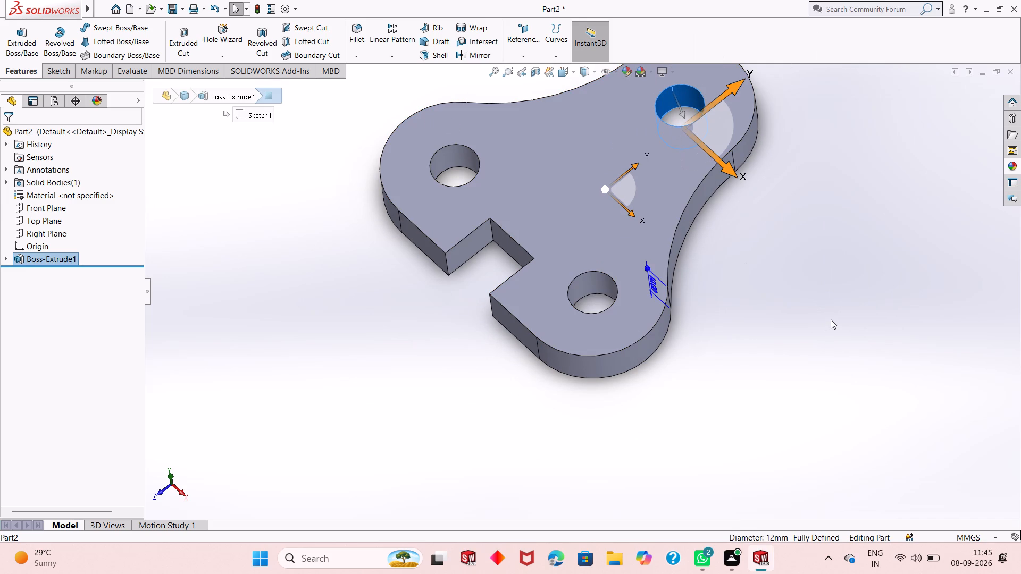
pyautogui.press('Escape')
pyautogui.press('Escape')
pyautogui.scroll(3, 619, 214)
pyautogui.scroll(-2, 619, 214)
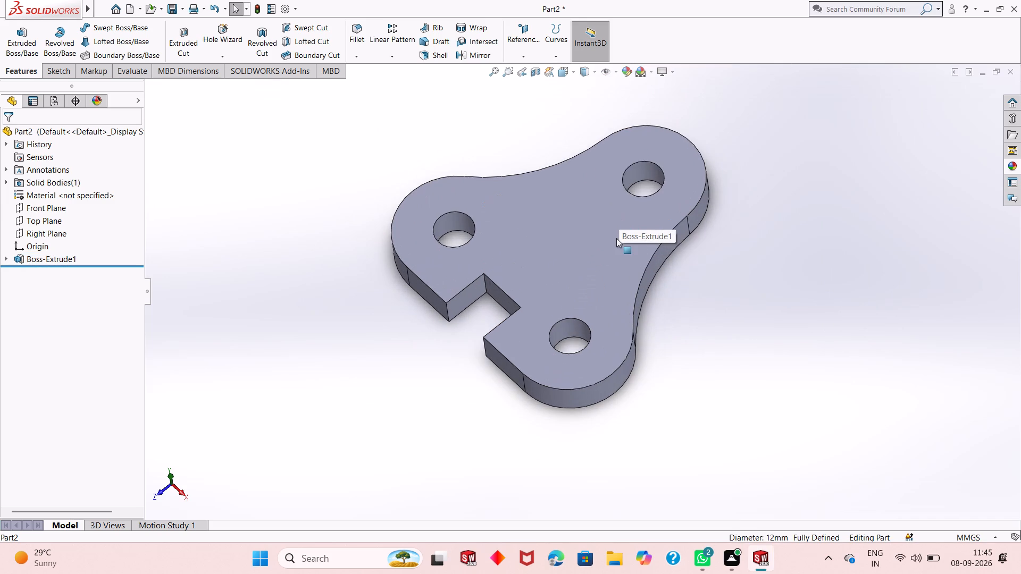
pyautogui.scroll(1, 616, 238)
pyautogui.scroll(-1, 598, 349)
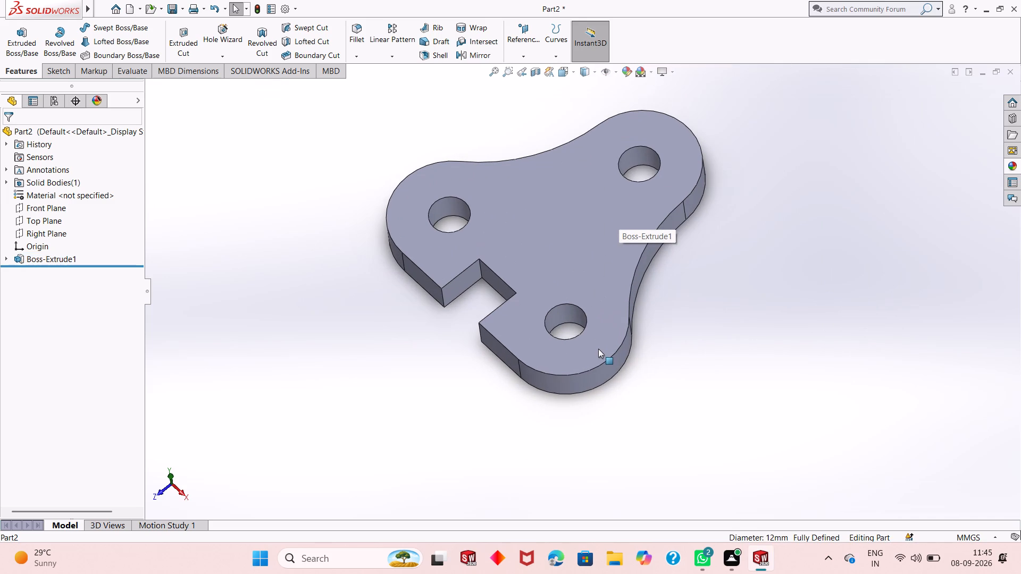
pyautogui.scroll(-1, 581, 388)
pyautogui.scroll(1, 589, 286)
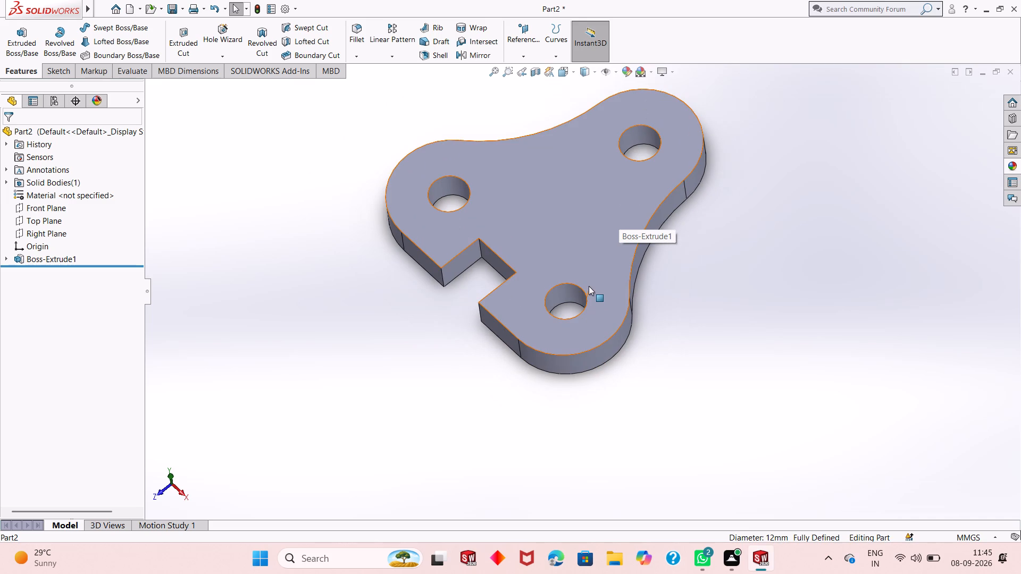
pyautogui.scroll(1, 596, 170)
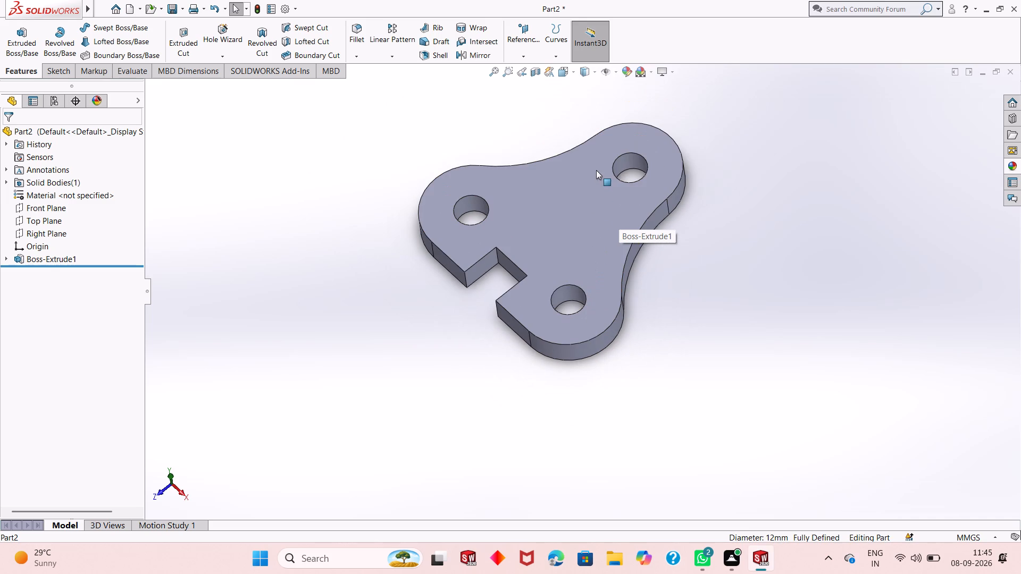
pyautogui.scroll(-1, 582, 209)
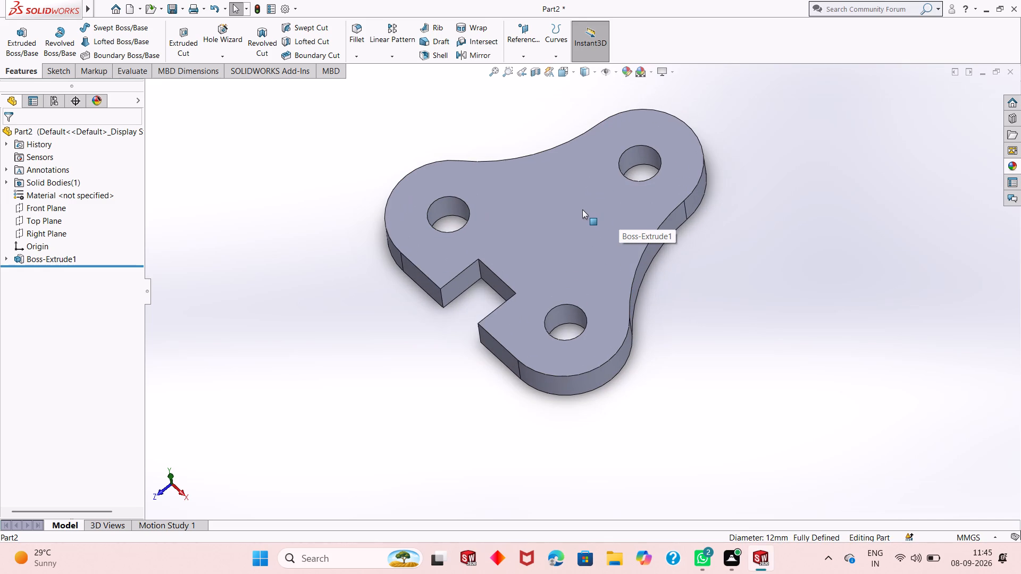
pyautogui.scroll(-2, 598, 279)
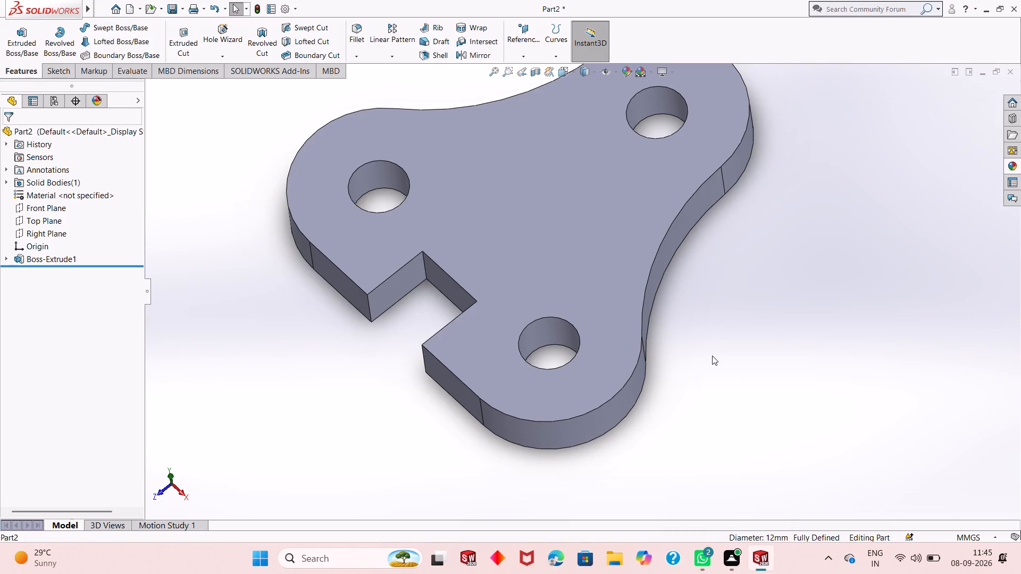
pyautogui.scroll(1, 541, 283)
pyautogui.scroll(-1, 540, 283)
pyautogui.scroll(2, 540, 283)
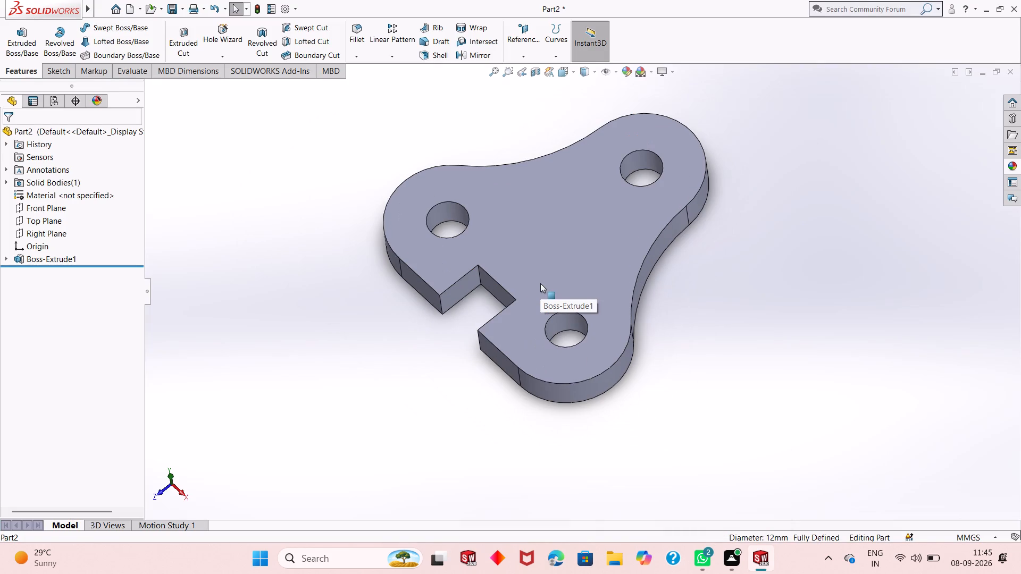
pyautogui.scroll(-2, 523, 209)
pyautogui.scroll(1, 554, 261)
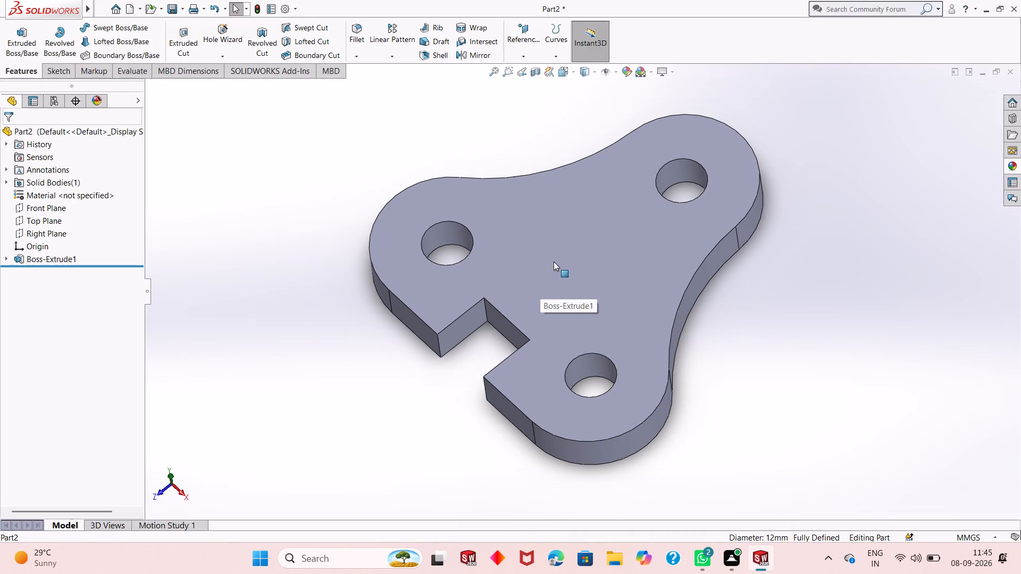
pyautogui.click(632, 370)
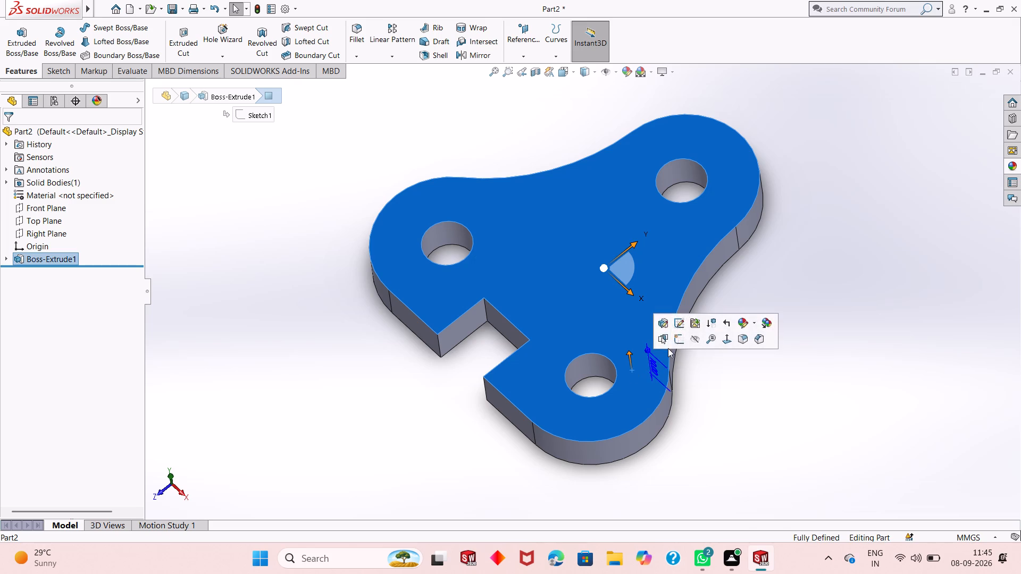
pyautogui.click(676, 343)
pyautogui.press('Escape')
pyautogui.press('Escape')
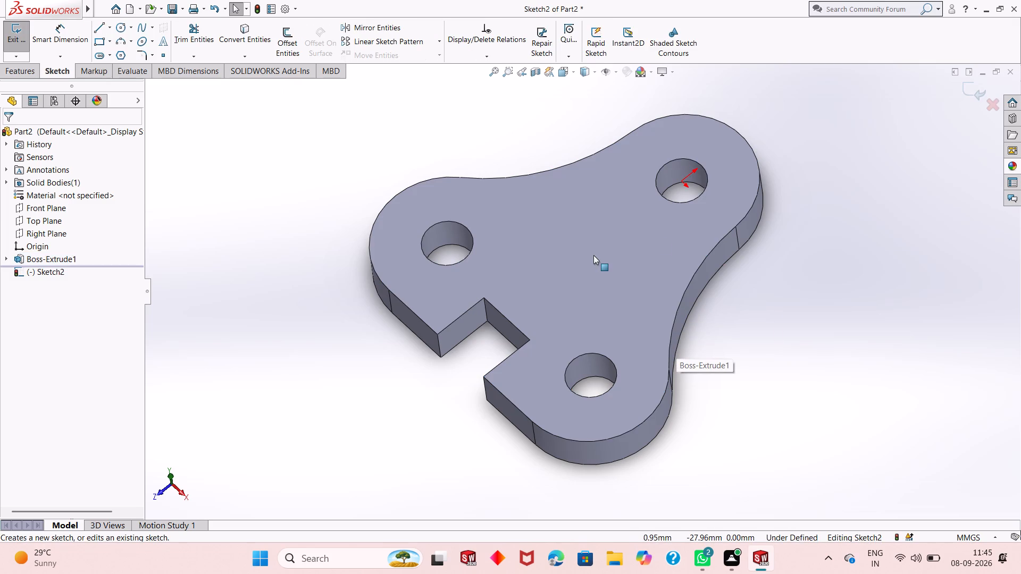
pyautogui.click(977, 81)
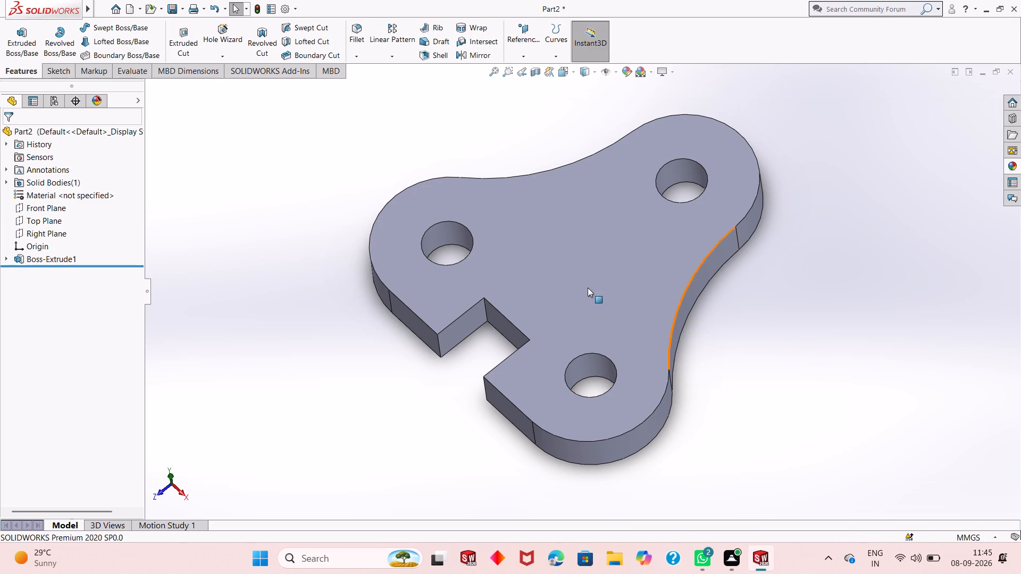
# Examine the plate from above and below, checking its outline, underside, side faces and through holes.
pyautogui.scroll(-2, 595, 285)
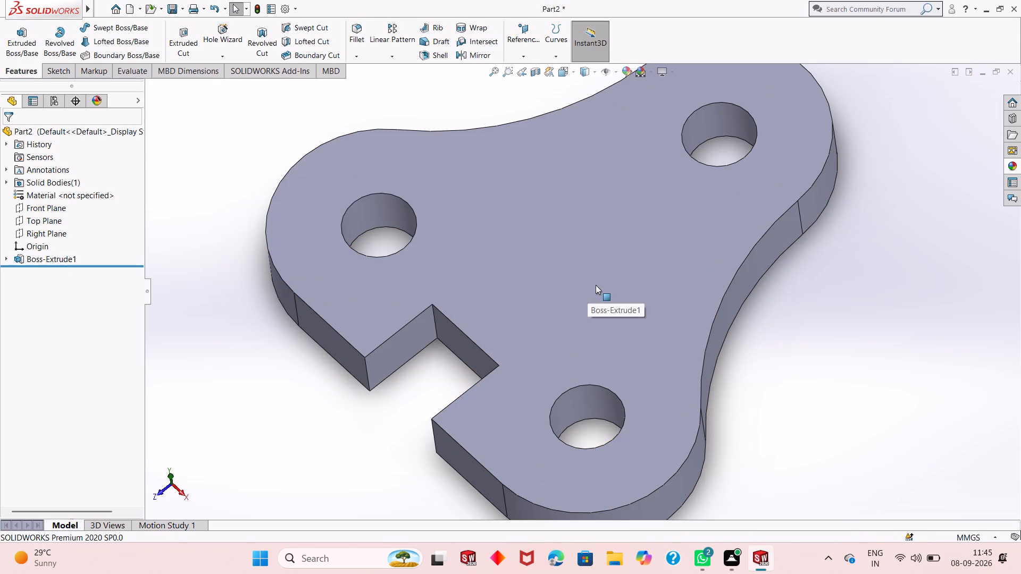
pyautogui.scroll(4, 596, 285)
pyautogui.scroll(-2, 596, 285)
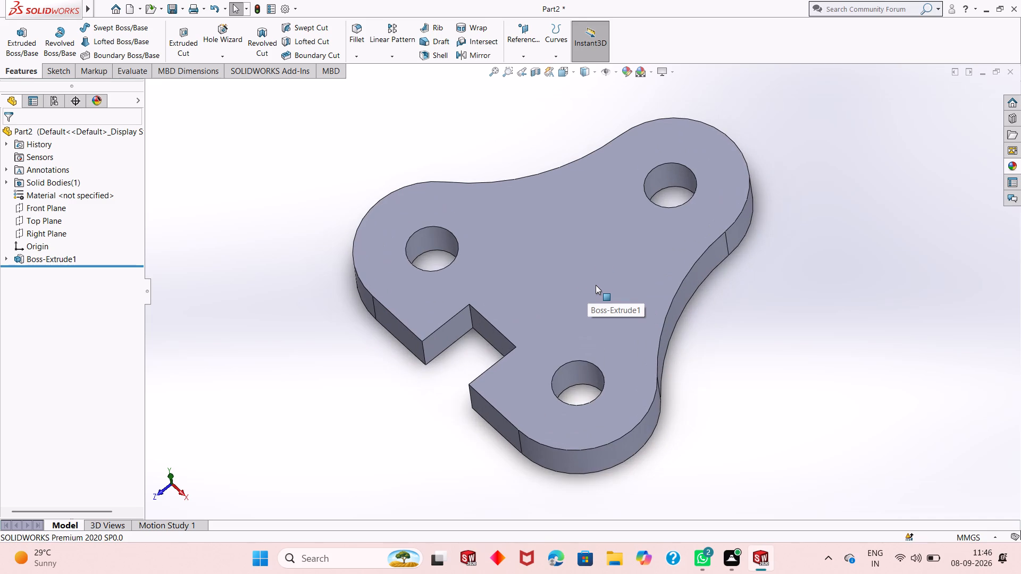
pyautogui.scroll(-1, 596, 285)
pyautogui.scroll(3, 596, 285)
pyautogui.scroll(-2, 596, 285)
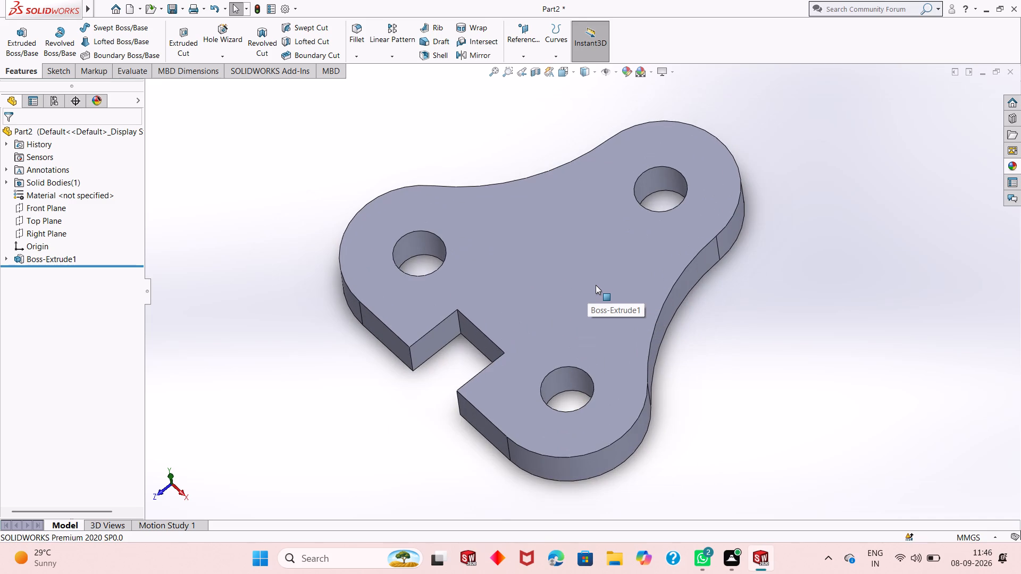
pyautogui.moveTo(587, 322); pyautogui.dragTo(630, 173, button='middle')
pyautogui.moveTo(723, 298); pyautogui.dragTo(657, 201, button='middle')
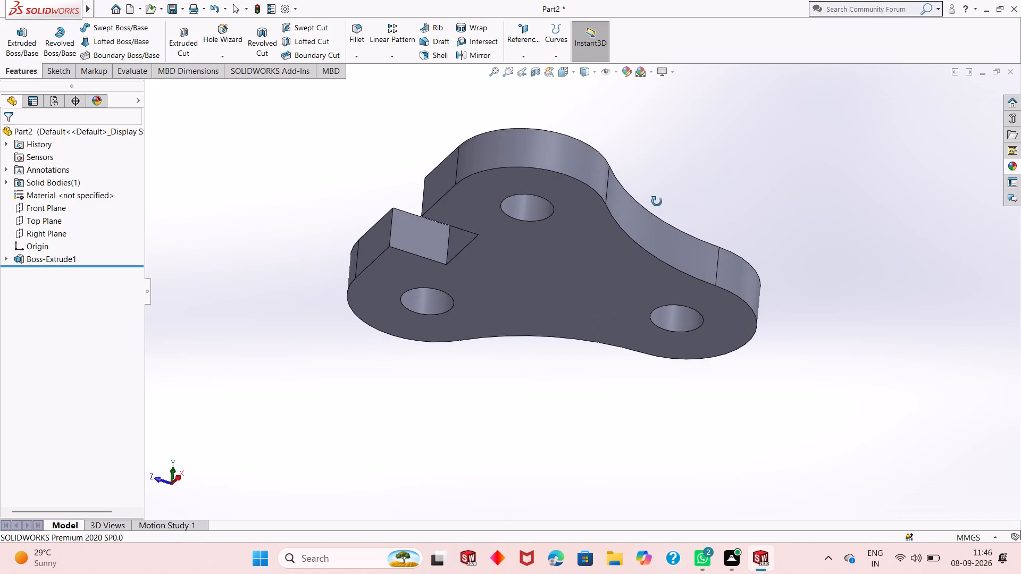
pyautogui.moveTo(657, 201); pyautogui.dragTo(647, 479, button='middle')
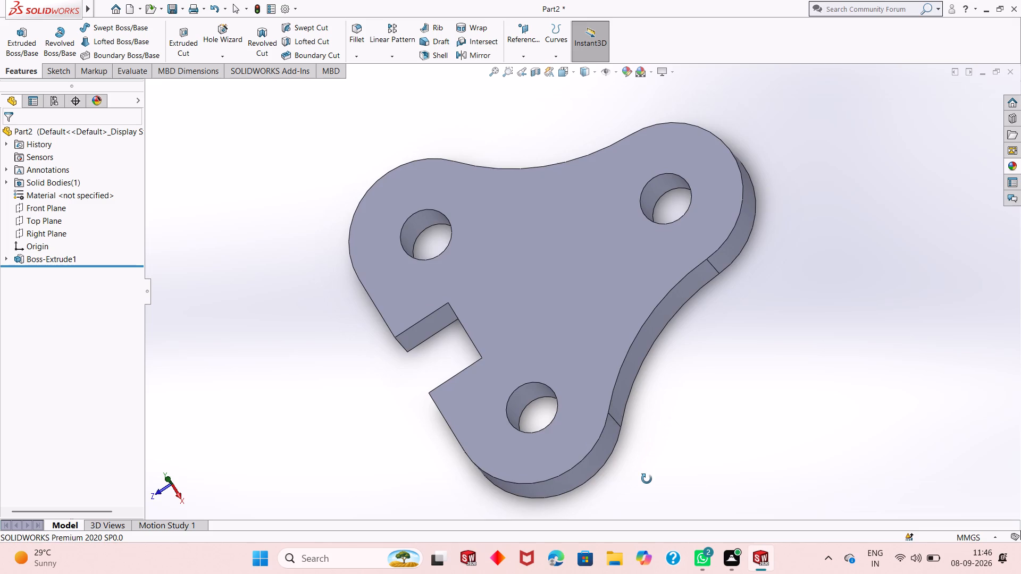
pyautogui.moveTo(647, 479); pyautogui.dragTo(673, 462, button='middle')
pyautogui.scroll(2, 596, 361)
pyautogui.scroll(-1, 582, 347)
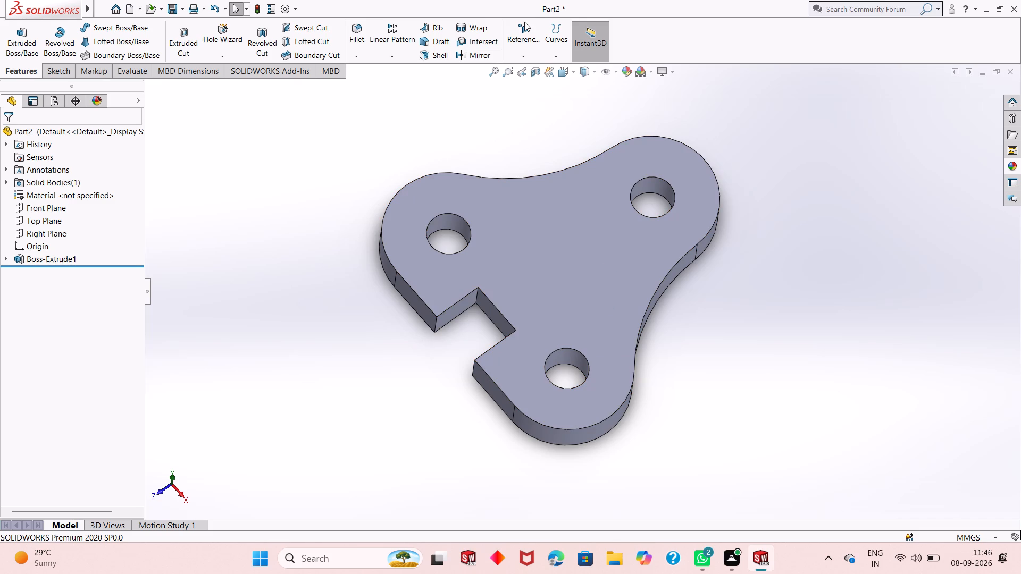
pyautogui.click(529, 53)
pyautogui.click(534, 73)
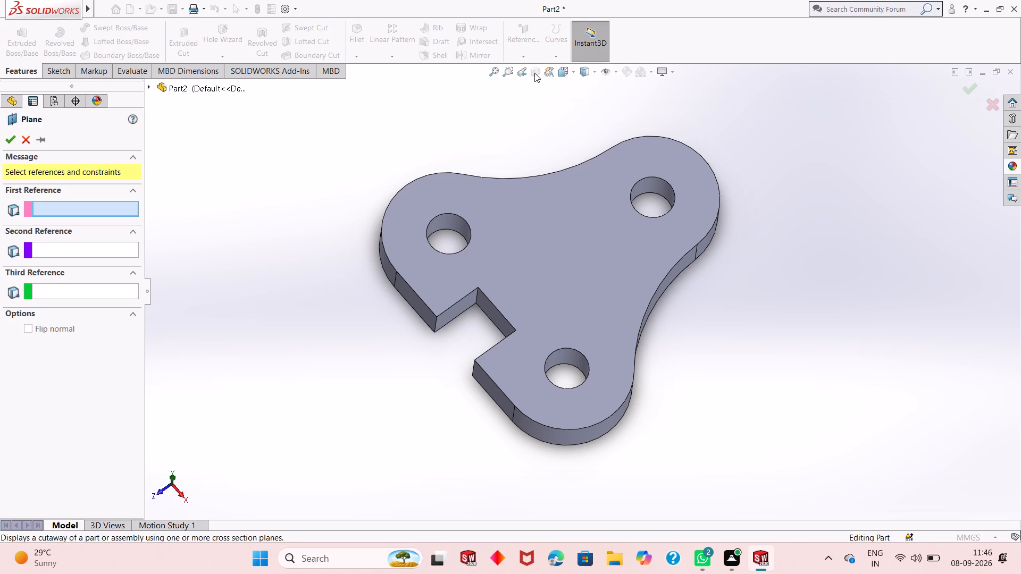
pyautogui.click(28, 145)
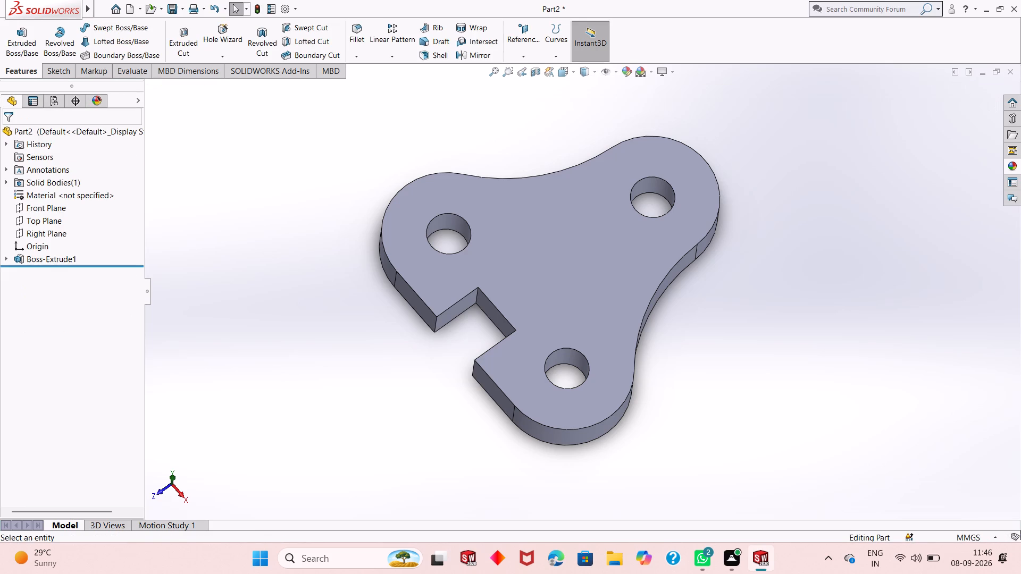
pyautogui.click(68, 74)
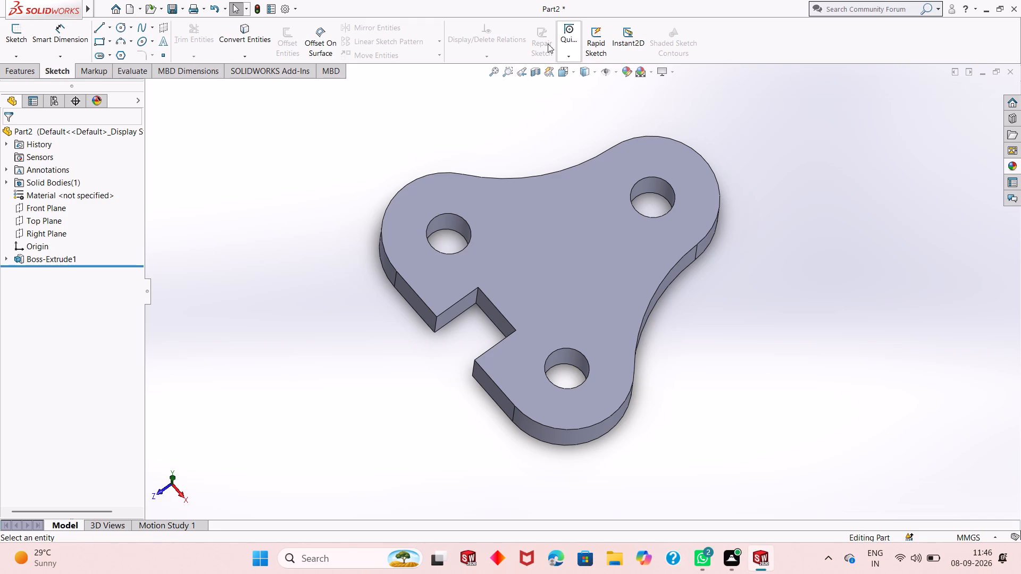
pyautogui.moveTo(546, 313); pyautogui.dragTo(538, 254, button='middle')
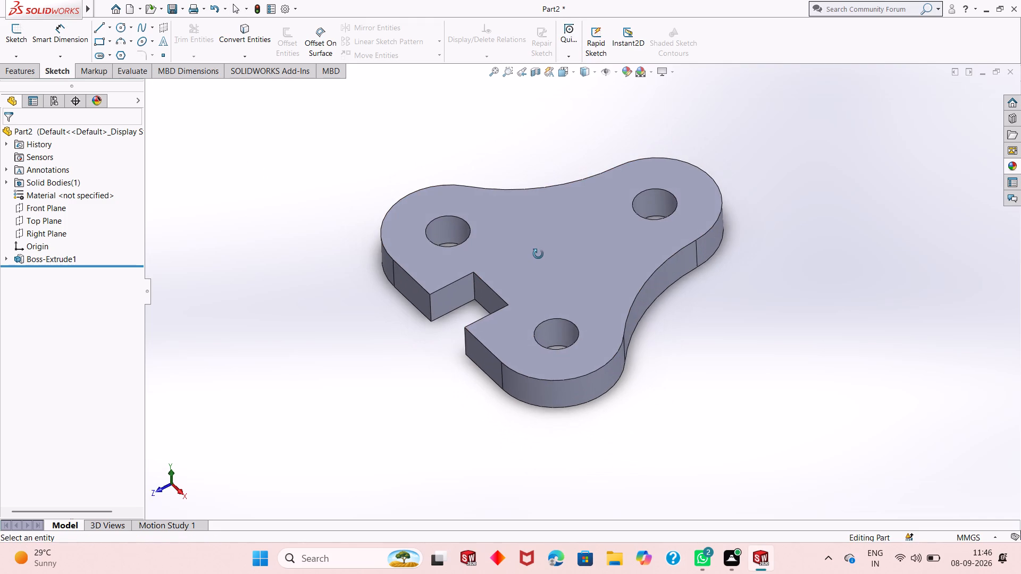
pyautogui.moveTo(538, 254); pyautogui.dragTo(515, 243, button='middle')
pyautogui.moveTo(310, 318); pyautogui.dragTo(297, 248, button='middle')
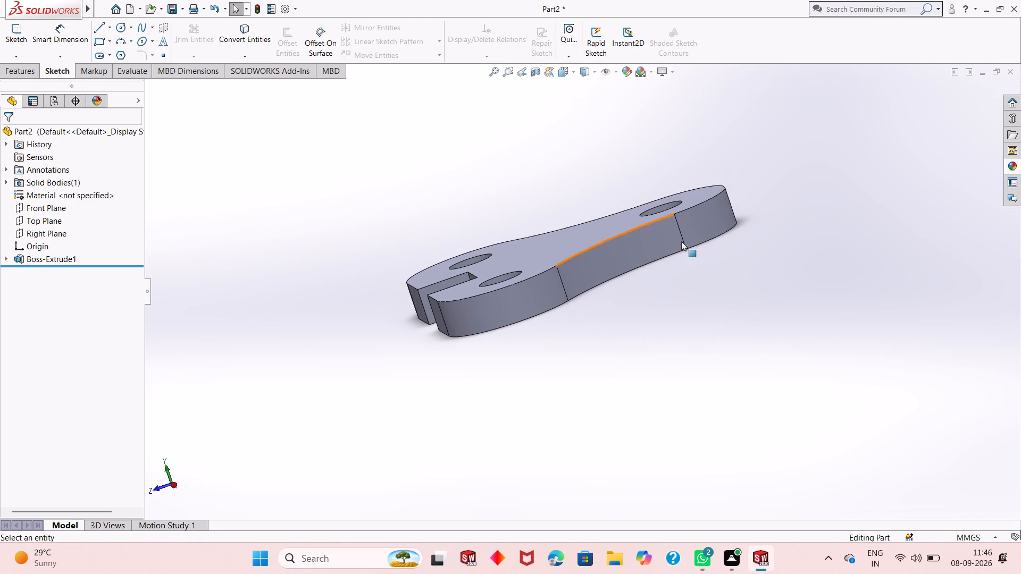
# Examine the plate from above, below and the side, checking its outline, notch, side faces and through holes.
pyautogui.moveTo(690, 233); pyautogui.dragTo(683, 261, button='middle')
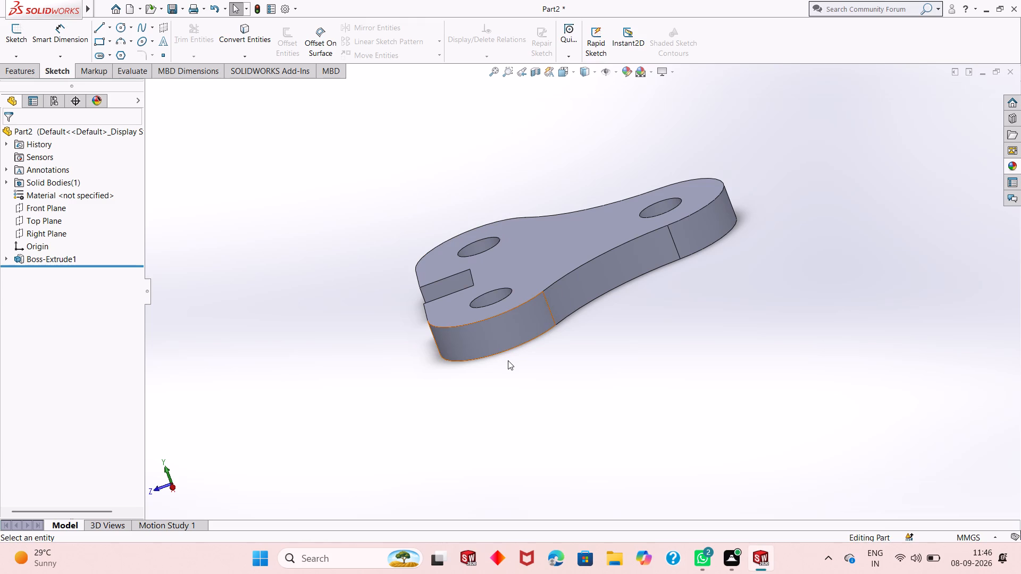
pyautogui.moveTo(584, 393); pyautogui.dragTo(639, 405, button='middle')
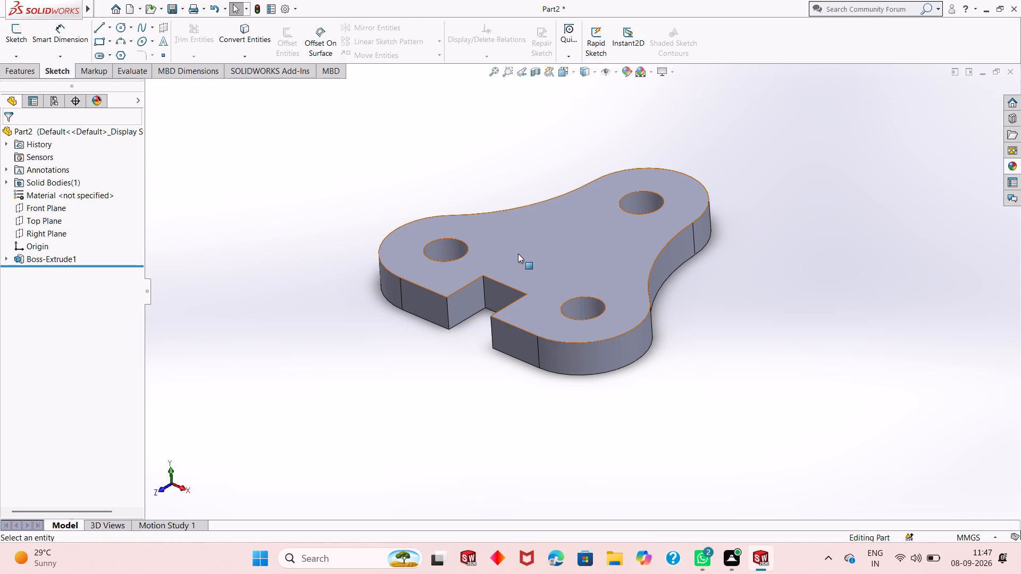
pyautogui.scroll(1, 518, 254)
pyautogui.scroll(-2, 540, 260)
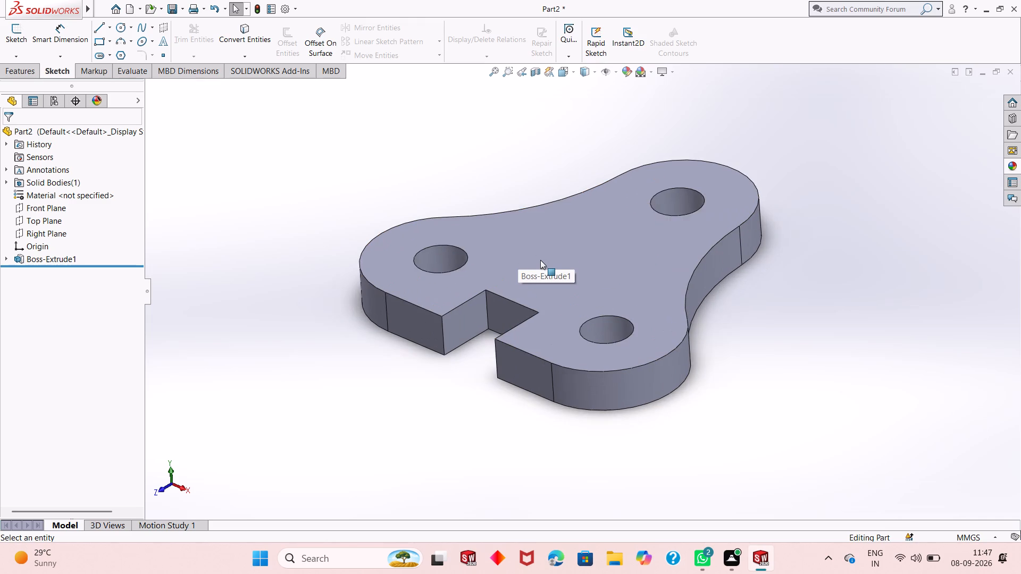
pyautogui.scroll(-3, 541, 260)
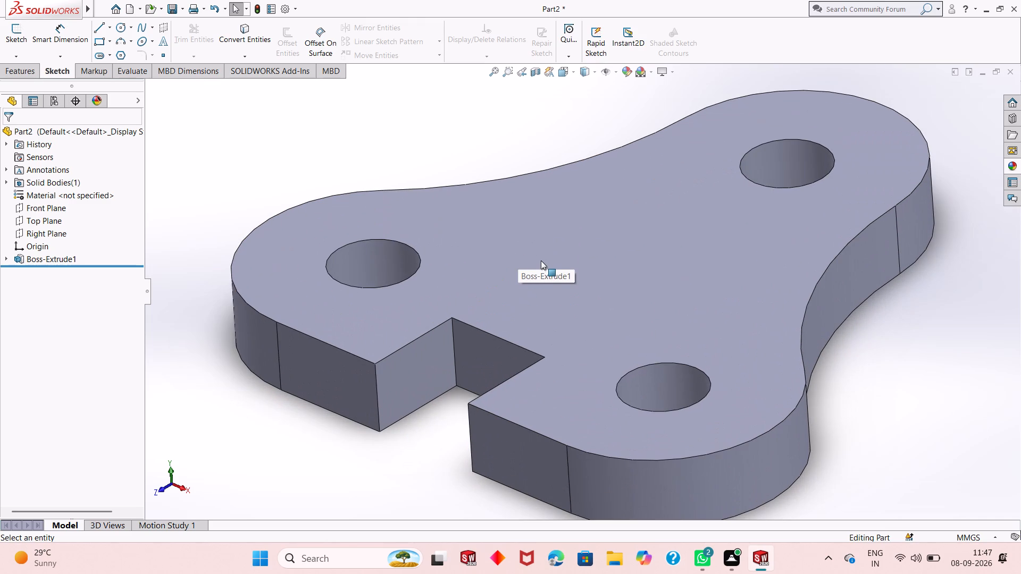
pyautogui.scroll(1, 541, 260)
pyautogui.moveTo(555, 285); pyautogui.dragTo(546, 361, button='middle')
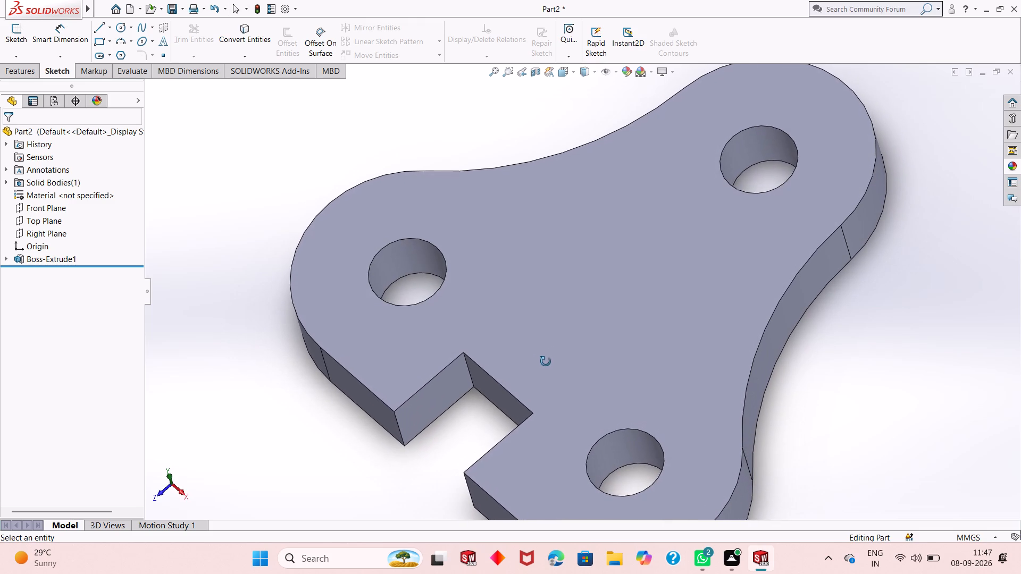
pyautogui.moveTo(546, 361); pyautogui.dragTo(590, 265, button='middle')
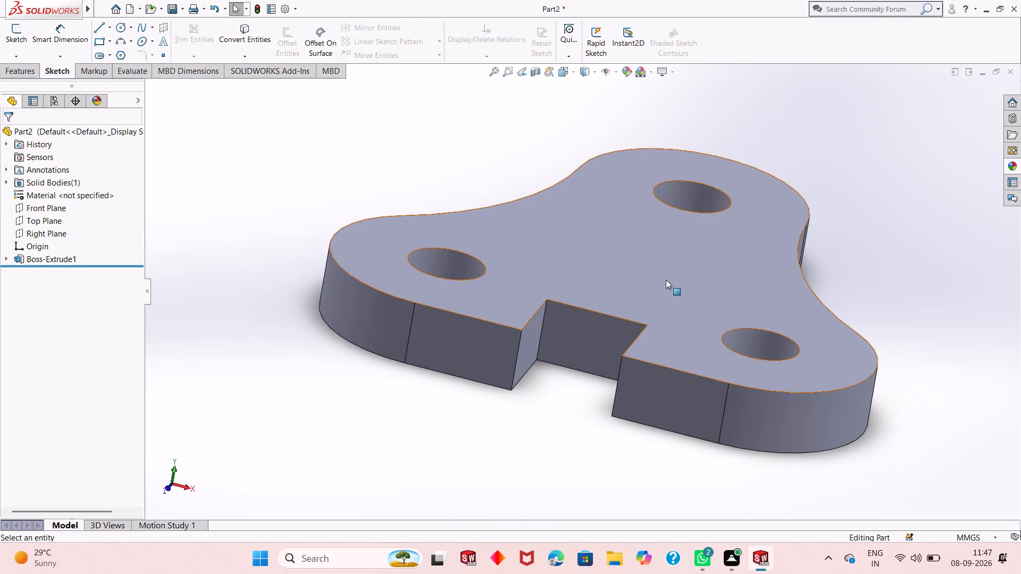
pyautogui.moveTo(665, 281); pyautogui.dragTo(653, 455, button='middle')
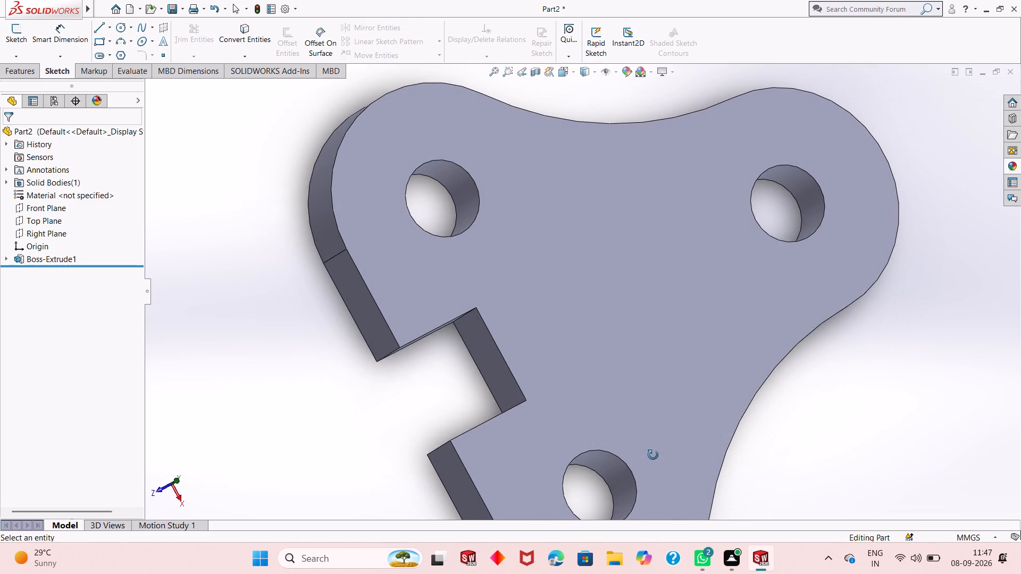
pyautogui.moveTo(653, 455); pyautogui.dragTo(612, 129, button='middle')
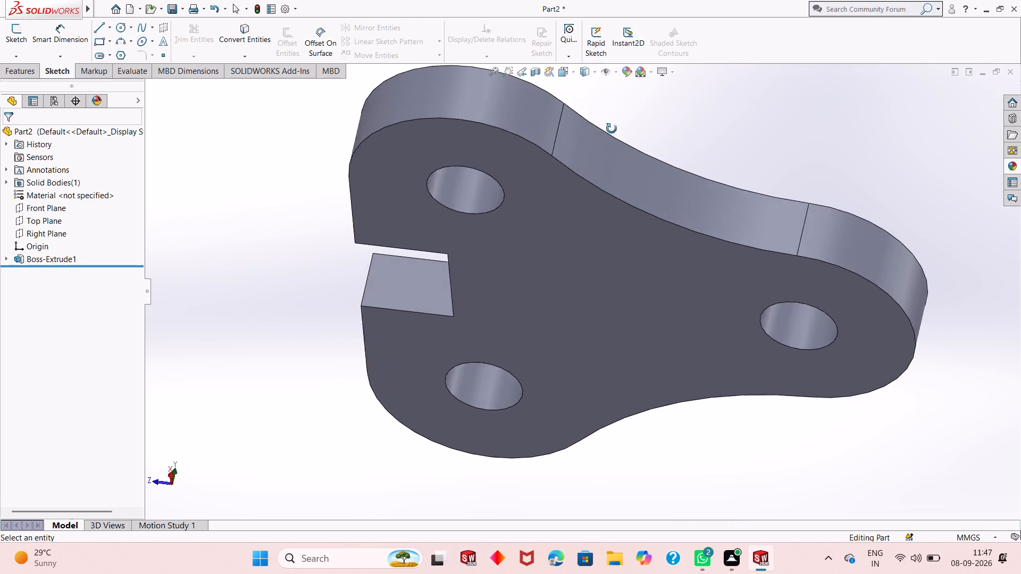
pyautogui.moveTo(612, 129); pyautogui.dragTo(649, 229, button='middle')
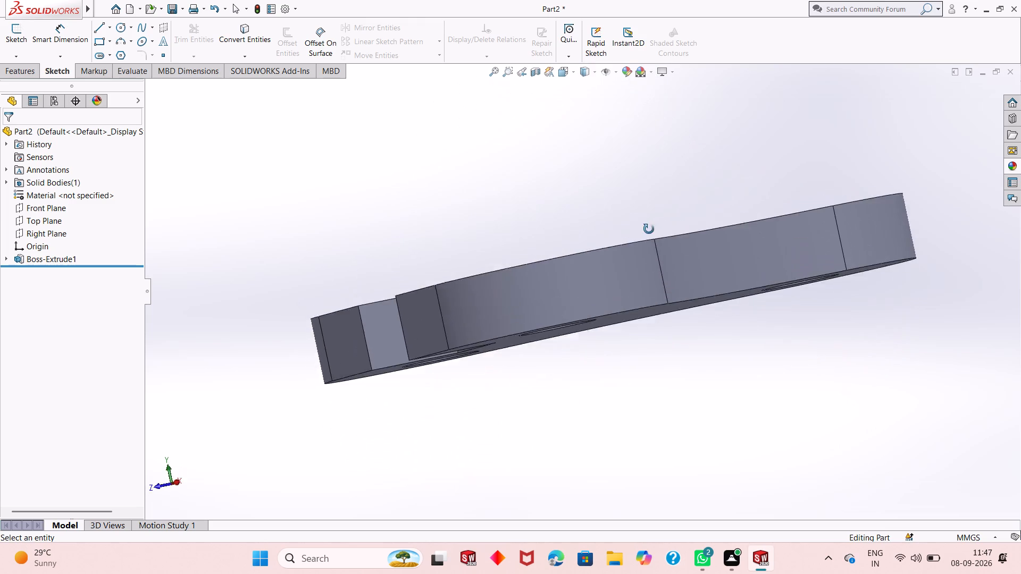
pyautogui.moveTo(649, 229); pyautogui.dragTo(643, 399, button='middle')
pyautogui.scroll(2, 623, 396)
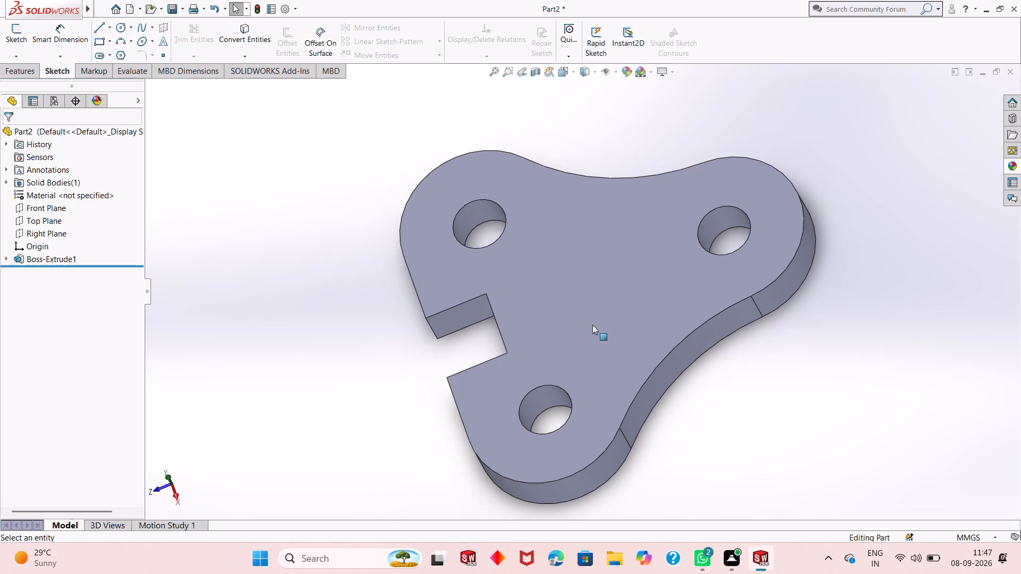
pyautogui.moveTo(592, 325); pyautogui.dragTo(617, 205, button='middle')
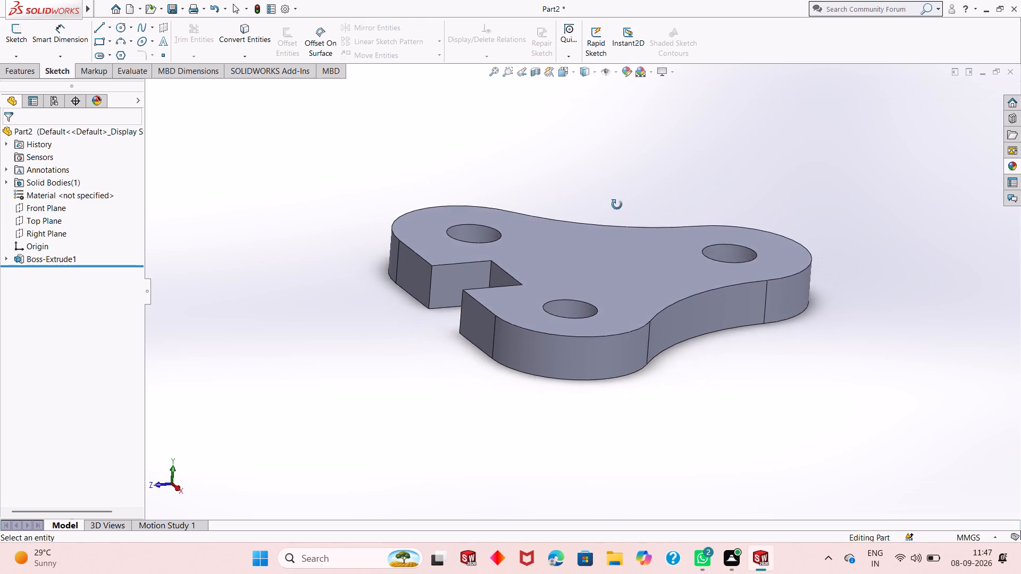
pyautogui.moveTo(617, 205); pyautogui.dragTo(618, 190, button='middle')
pyautogui.moveTo(633, 276); pyautogui.dragTo(641, 343, button='middle')
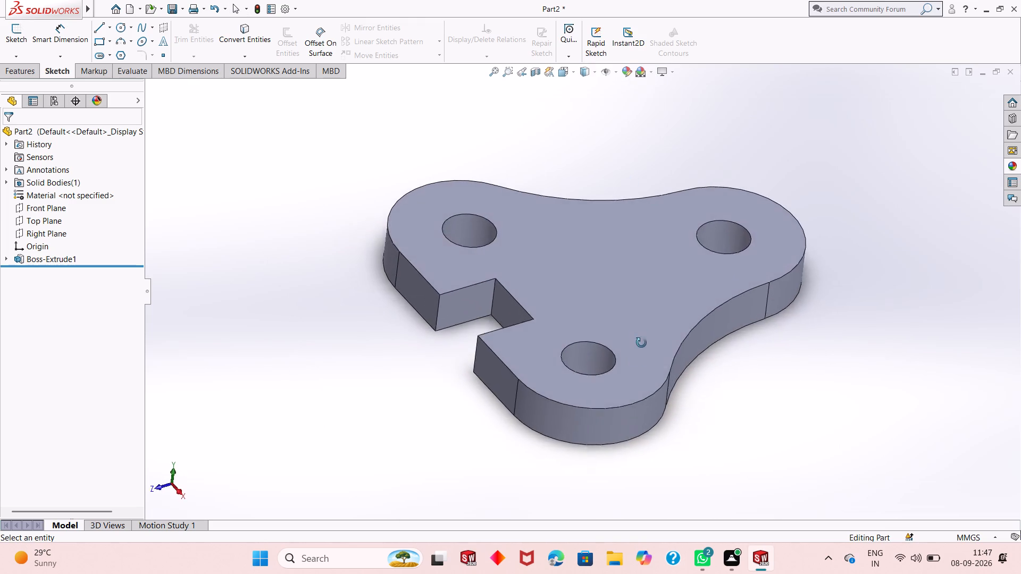
pyautogui.moveTo(641, 343); pyautogui.dragTo(635, 442, button='middle')
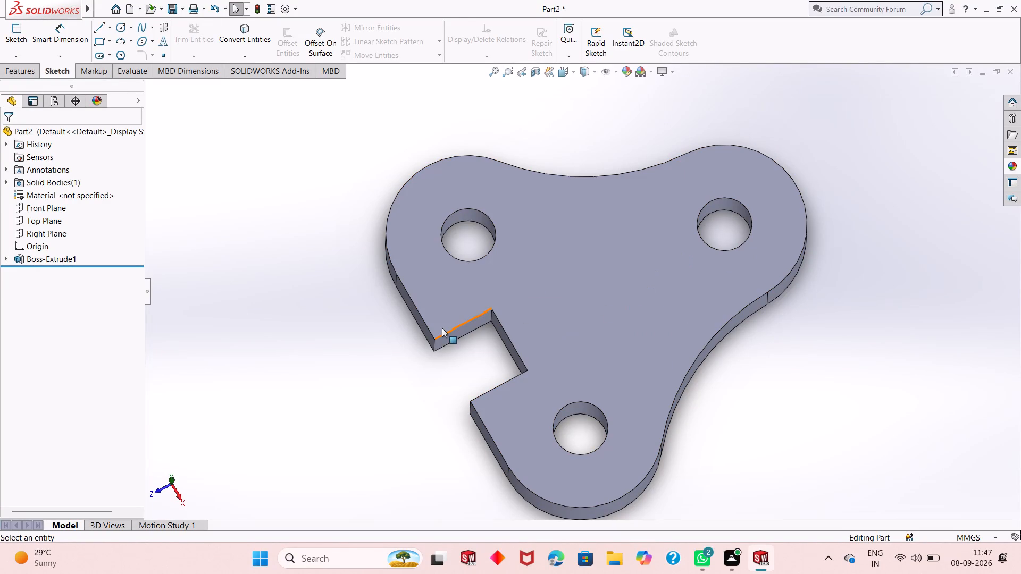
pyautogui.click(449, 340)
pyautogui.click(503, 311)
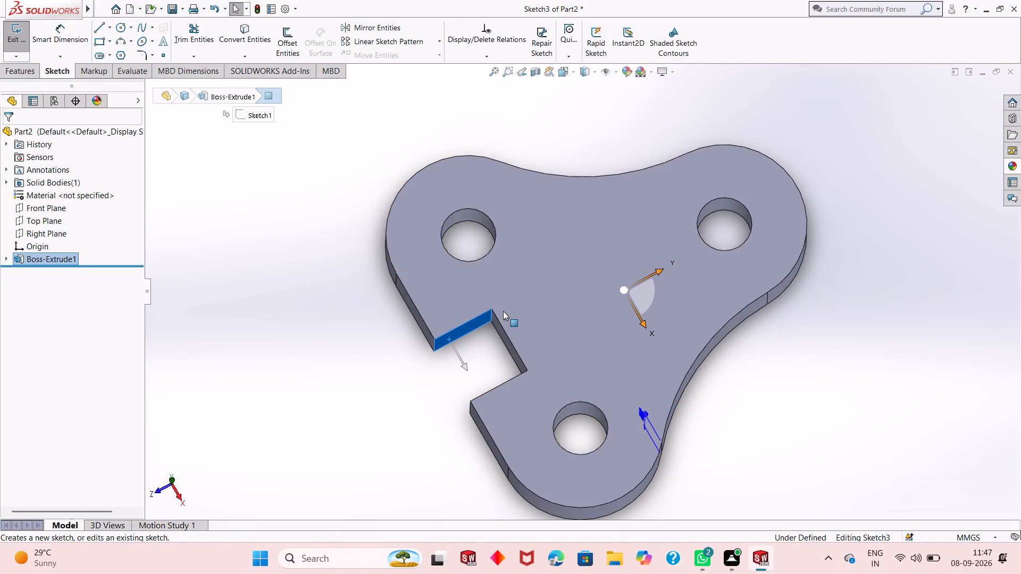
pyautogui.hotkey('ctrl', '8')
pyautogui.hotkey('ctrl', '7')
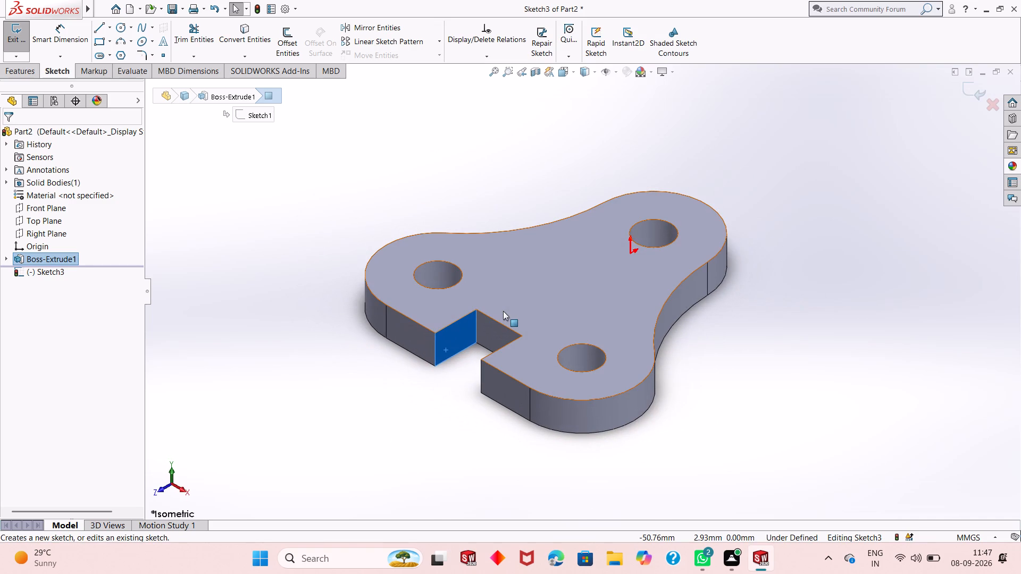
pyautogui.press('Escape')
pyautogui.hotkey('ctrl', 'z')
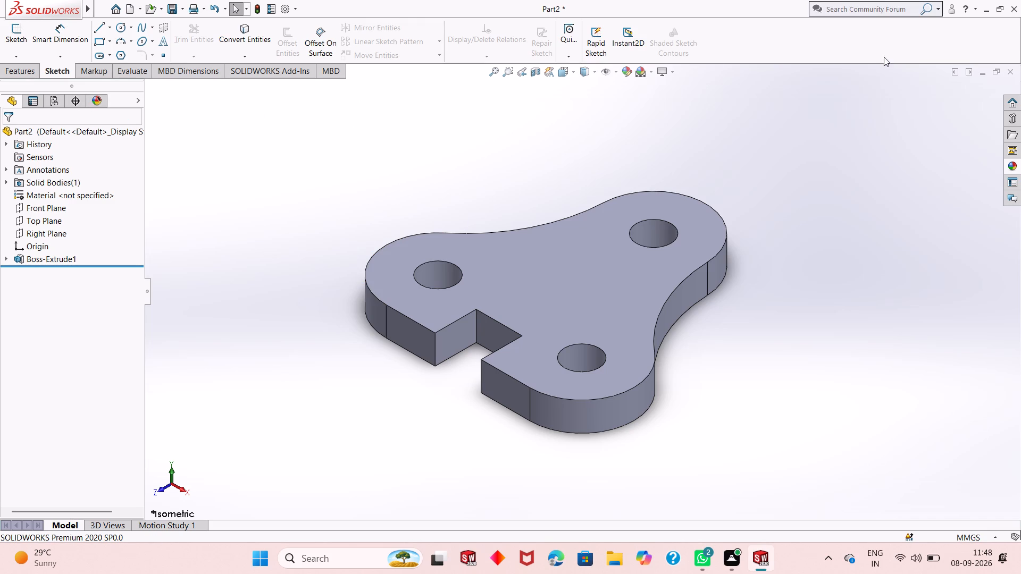
# Create a reference plane from the Right Plane, trying a 20 mm offset before setting the offset distance to 0 mm.
pyautogui.click(23, 76)
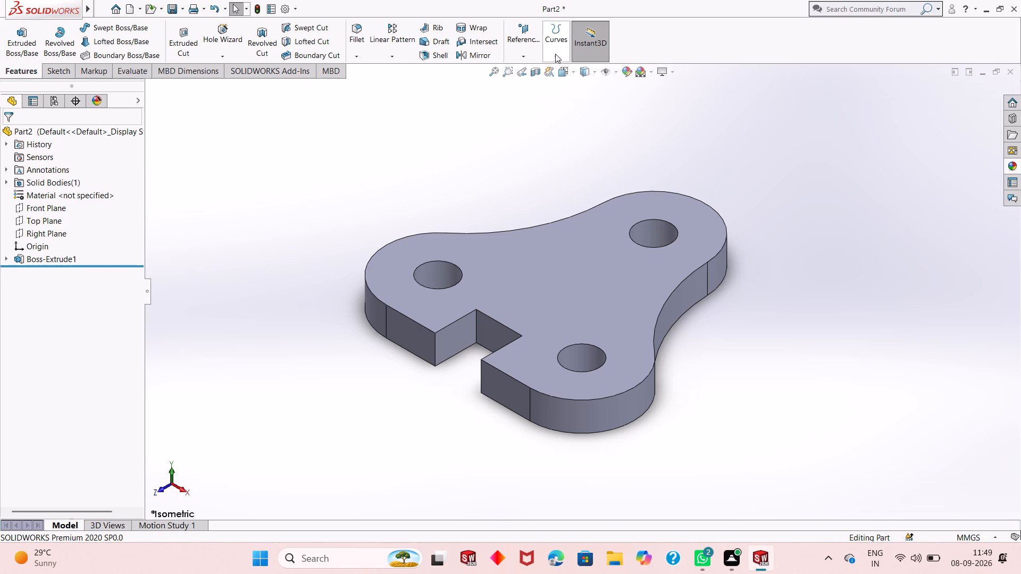
pyautogui.click(535, 60)
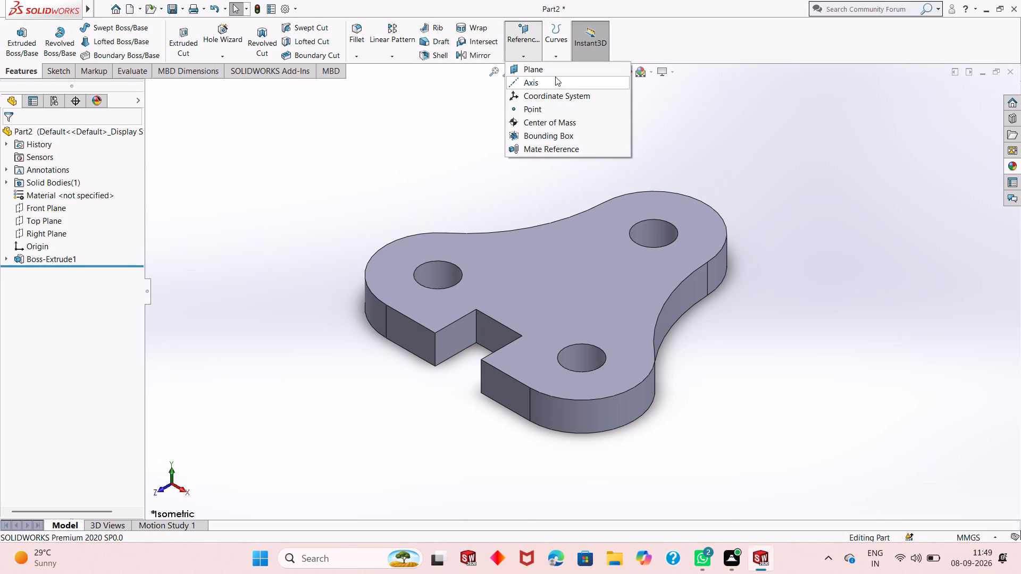
pyautogui.click(556, 73)
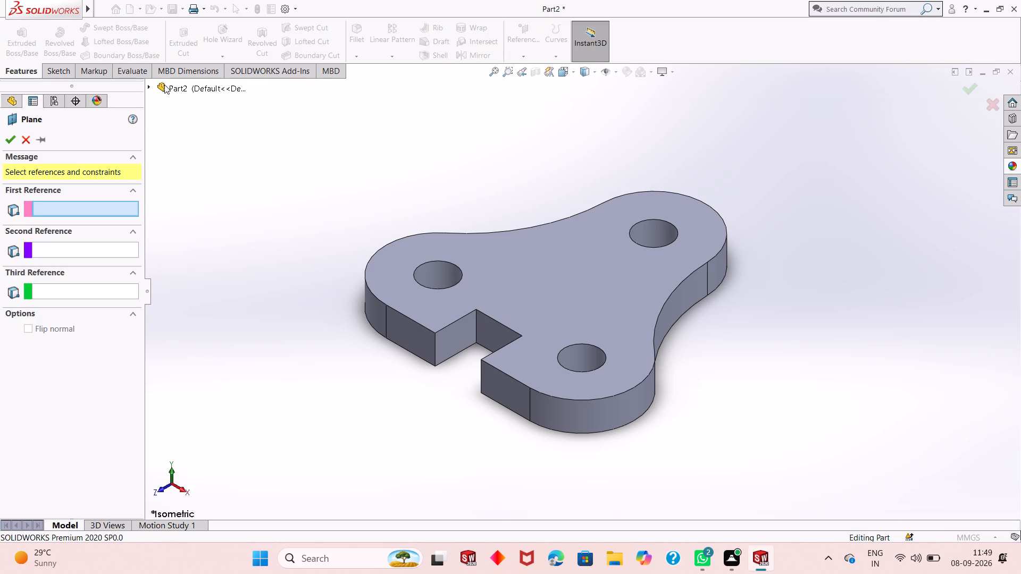
pyautogui.click(166, 85)
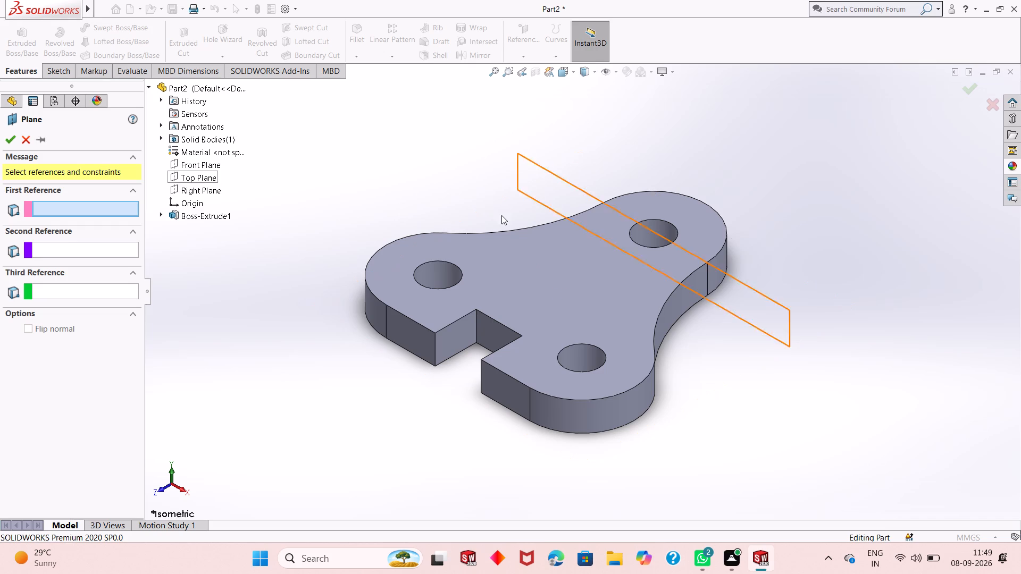
pyautogui.click(205, 185)
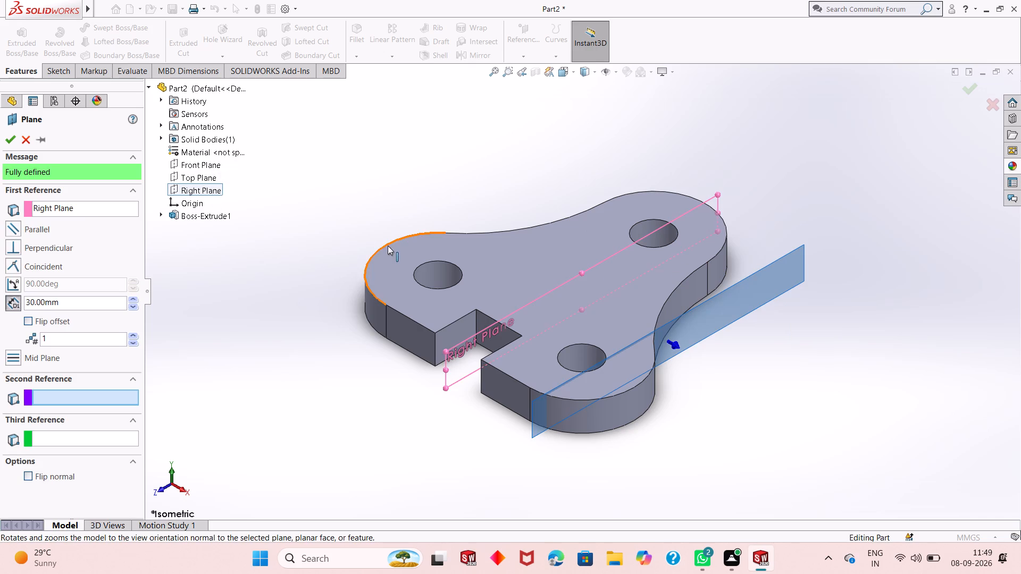
pyautogui.doubleClick(86, 301)
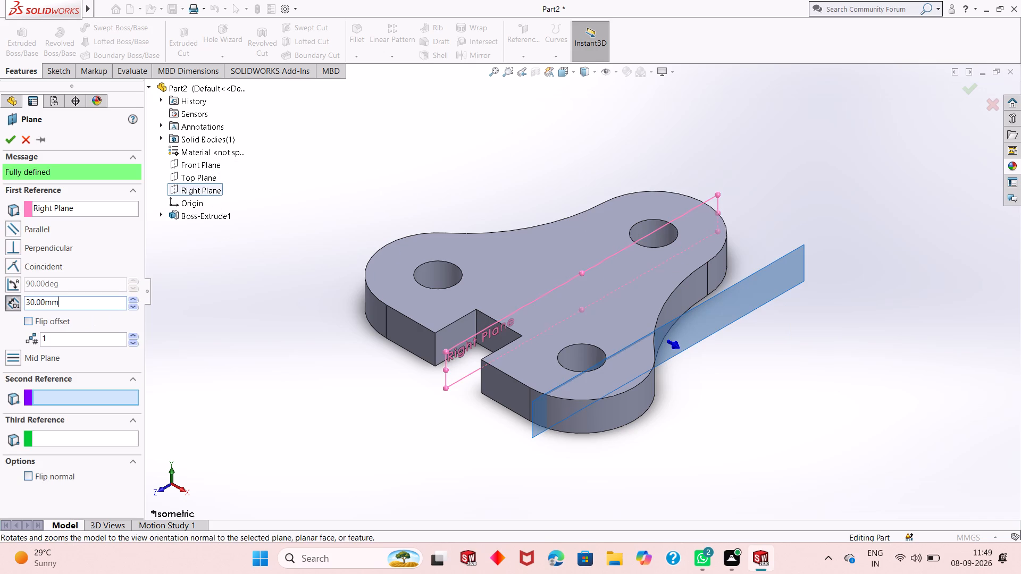
pyautogui.write('20')
pyautogui.press('Return')
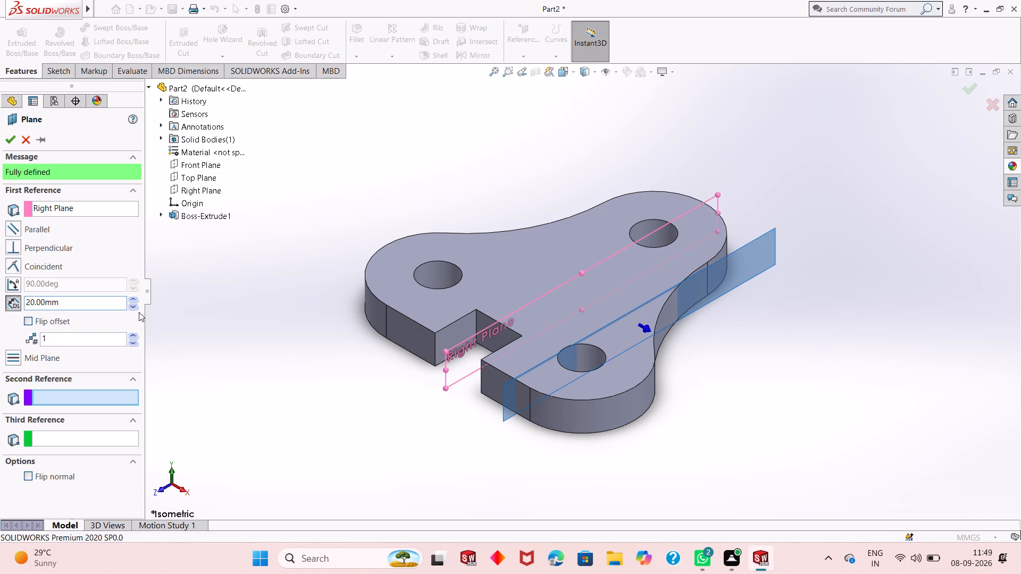
pyautogui.doubleClick(79, 301)
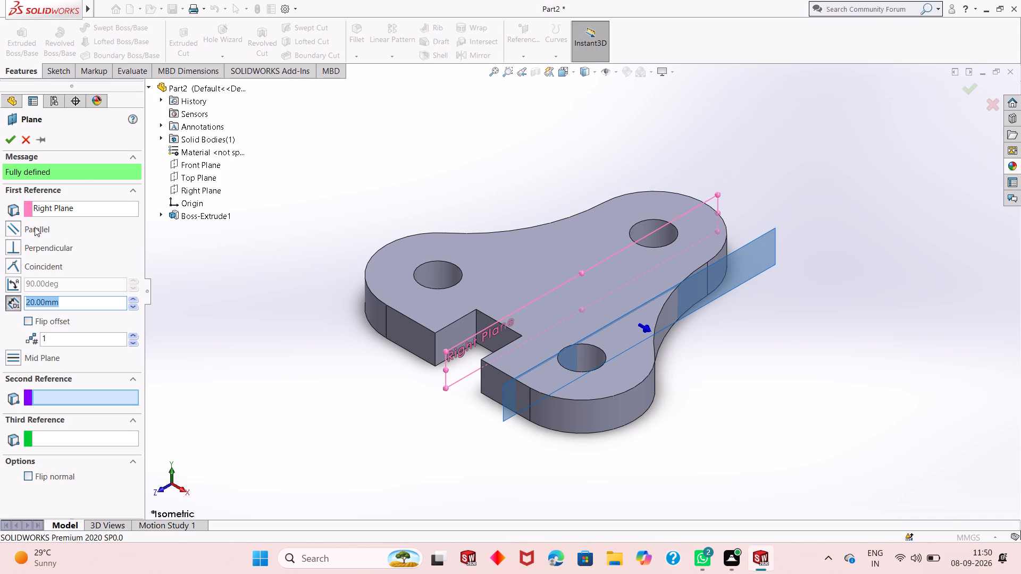
pyautogui.press('0')
pyautogui.press('Return')
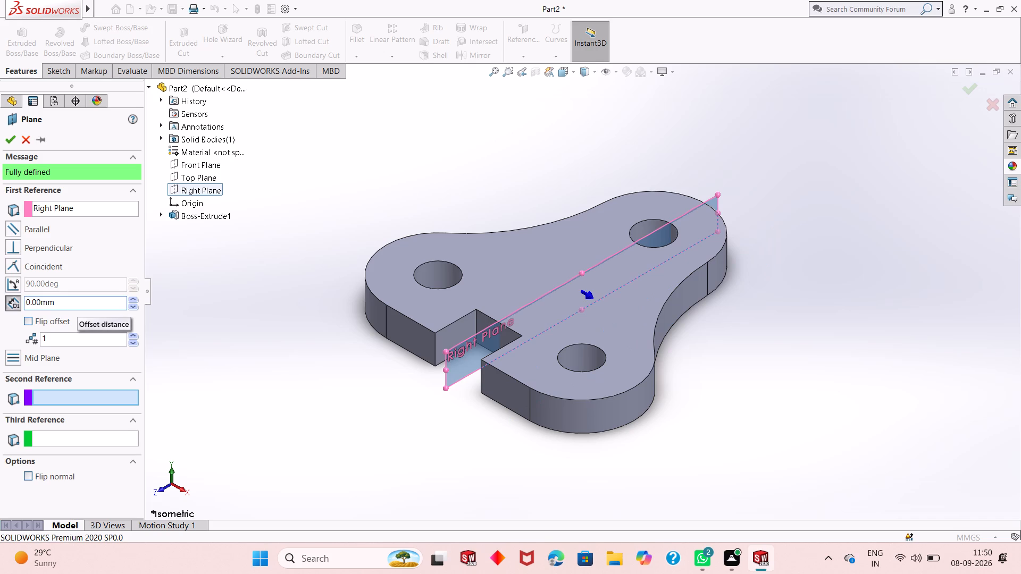
pyautogui.moveTo(484, 382); pyautogui.dragTo(535, 375, button='middle')
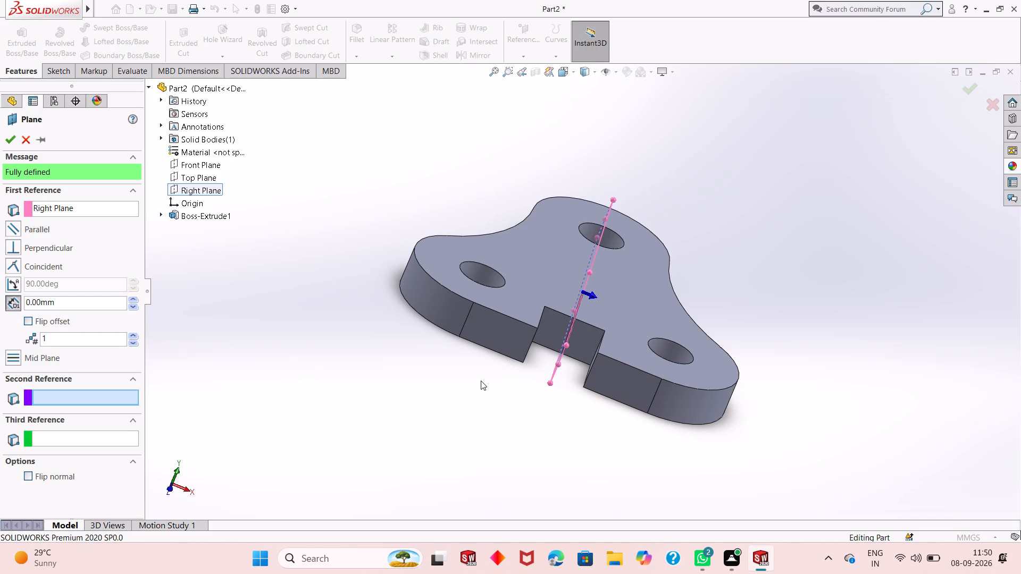
pyautogui.moveTo(481, 381); pyautogui.dragTo(461, 345, button='middle')
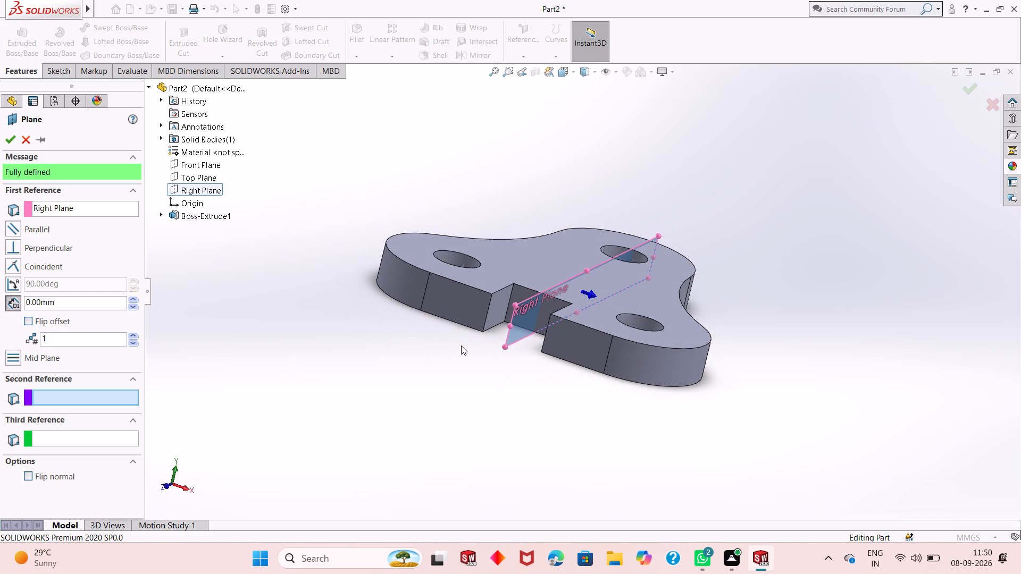
pyautogui.click(4, 142)
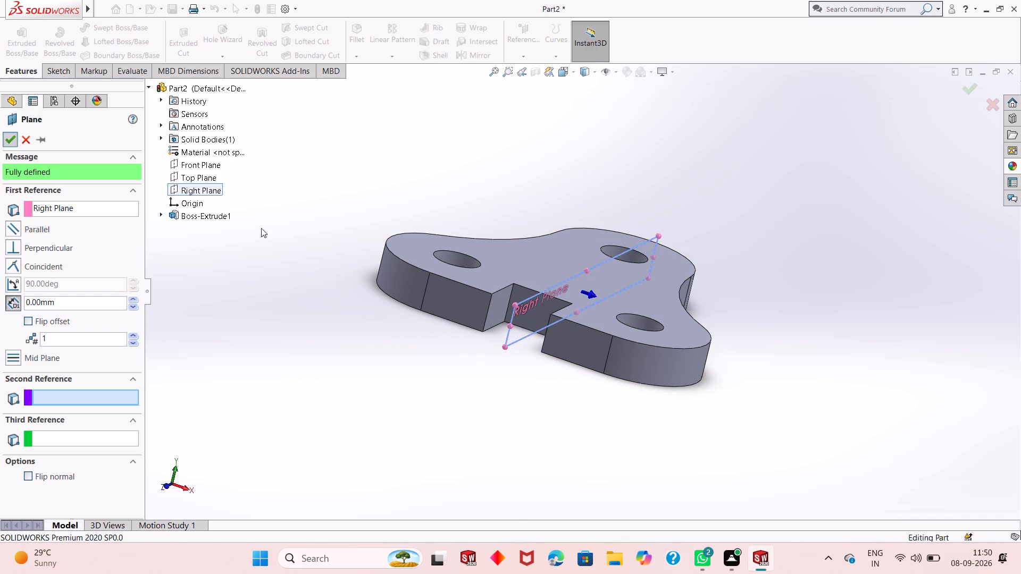
# Open a sketch on the new reference plane through the notch and view it face-on.
pyautogui.moveTo(781, 298); pyautogui.dragTo(713, 332, button='middle')
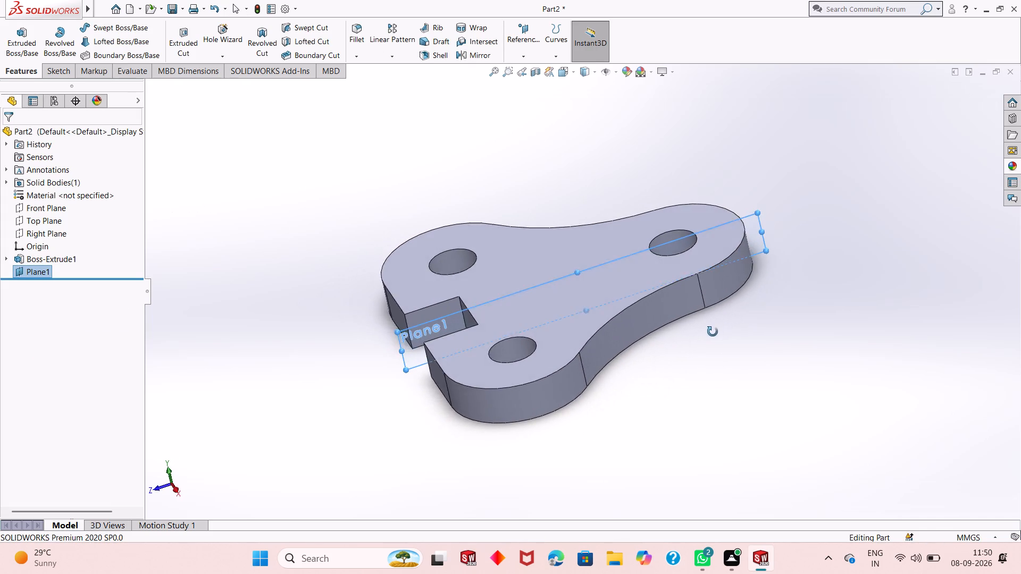
pyautogui.moveTo(713, 332); pyautogui.dragTo(712, 299, button='middle')
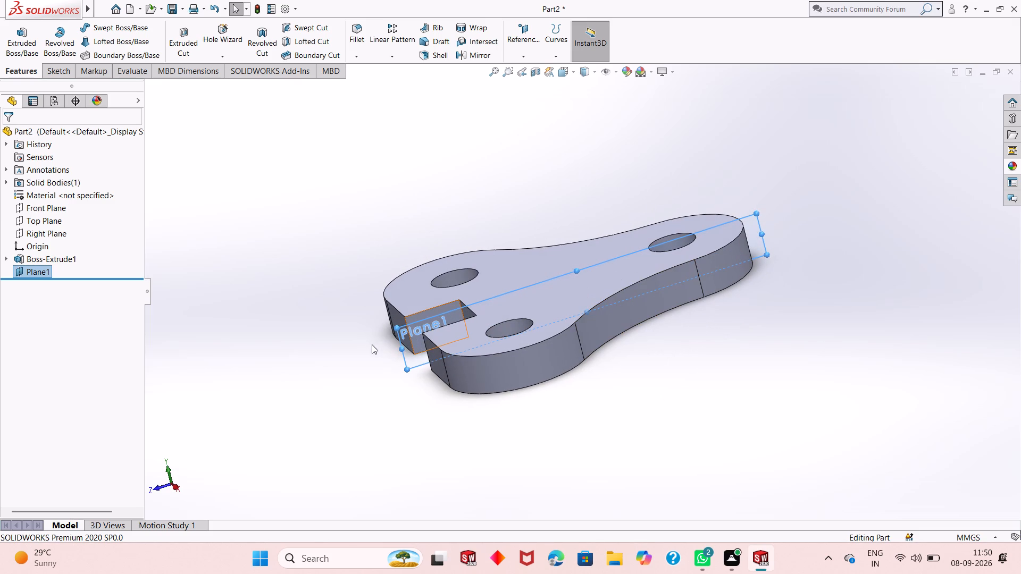
pyautogui.click(414, 361)
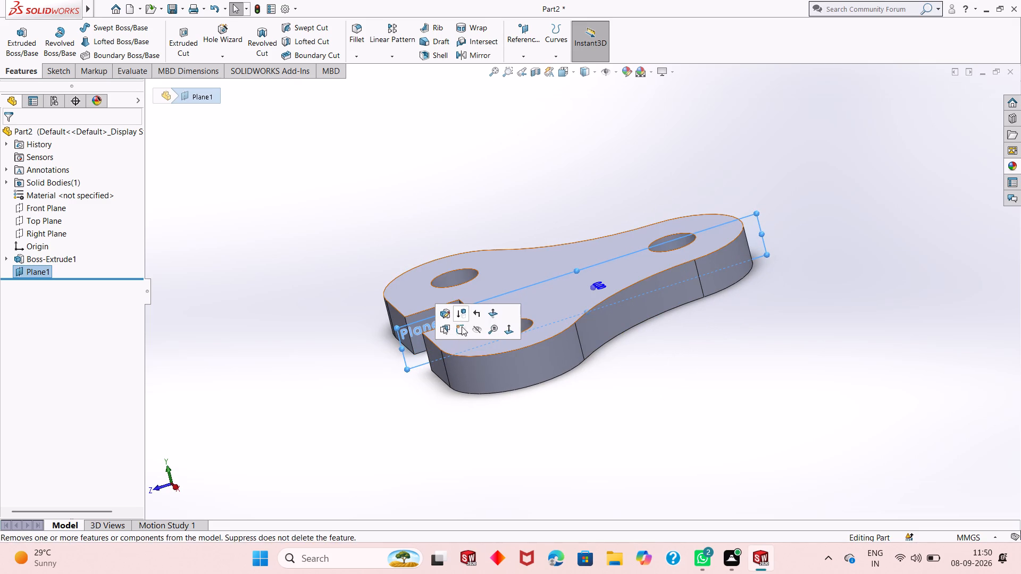
pyautogui.click(461, 328)
pyautogui.hotkey('ctrl', '8')
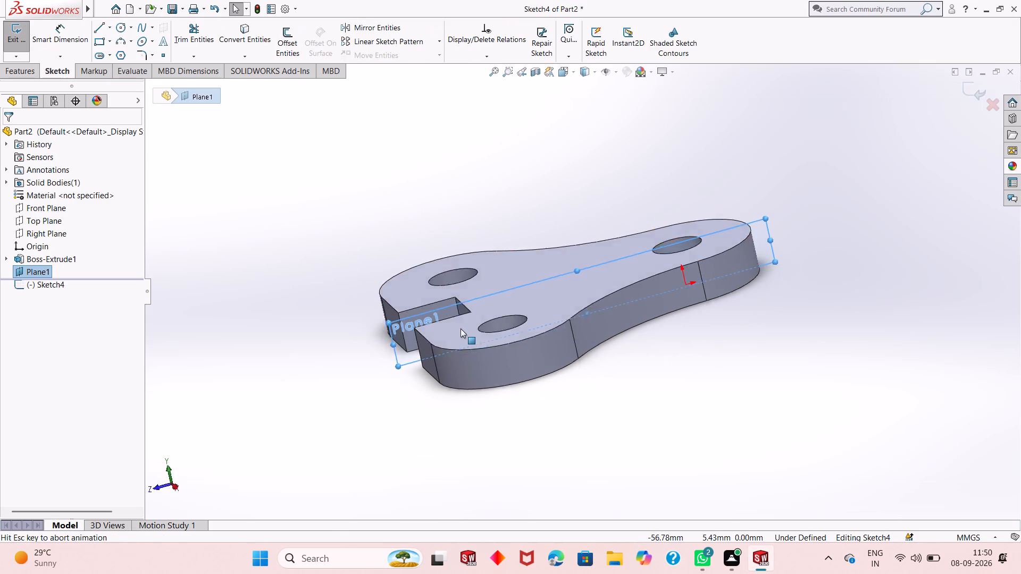
pyautogui.press('Escape')
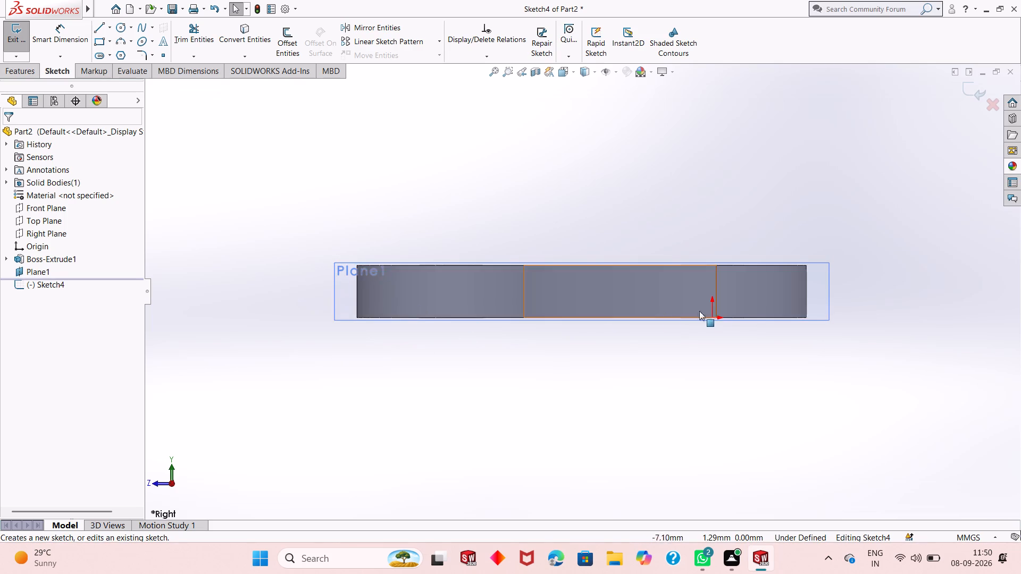
# Sketch two concentric circles beyond the plate's notched end, with diameters of about 26 mm and 16 mm.
pyautogui.scroll(-1, 759, 318)
pyautogui.scroll(3, 760, 320)
pyautogui.scroll(-1, 271, 298)
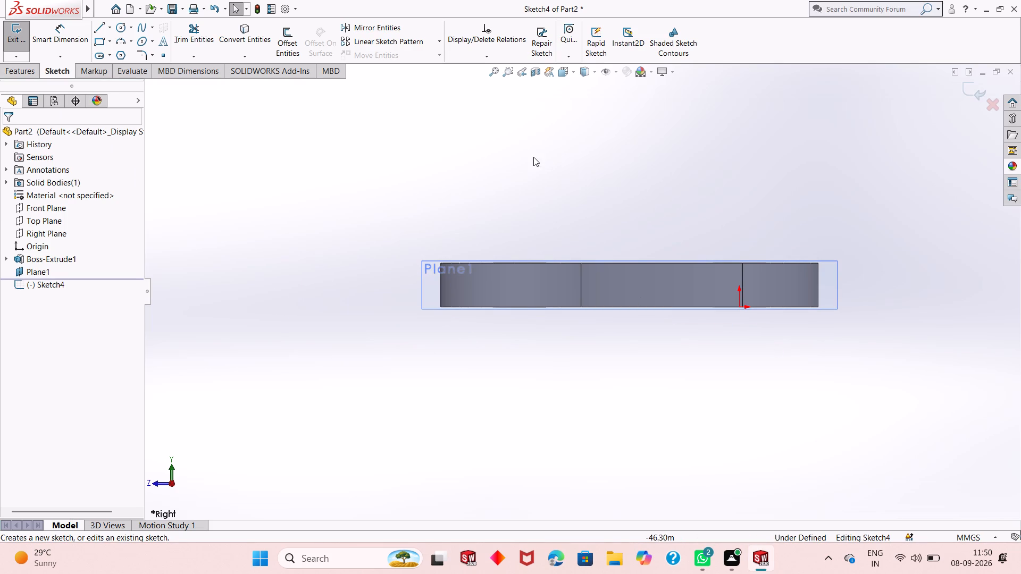
pyautogui.click(120, 25)
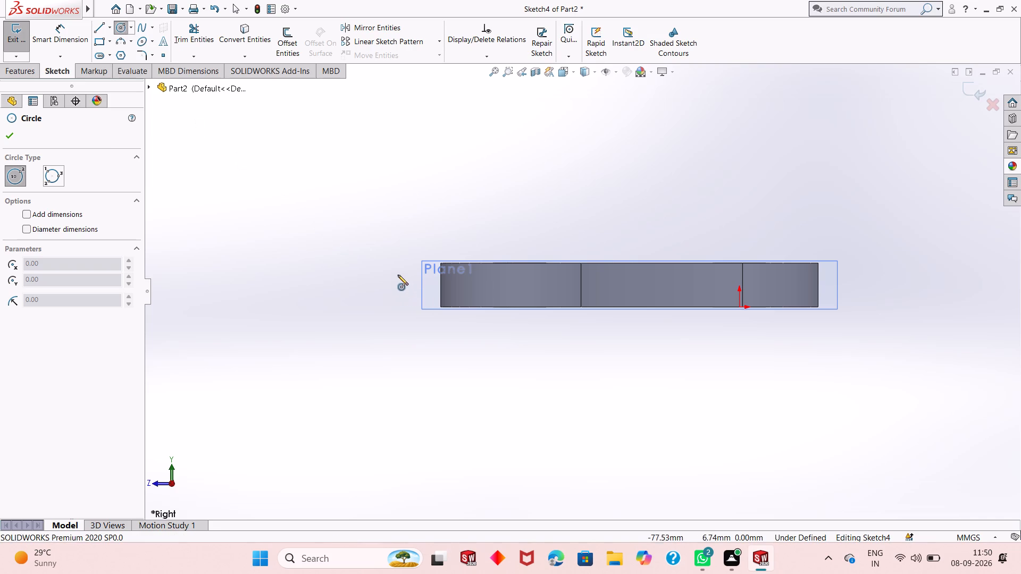
pyautogui.click(306, 220)
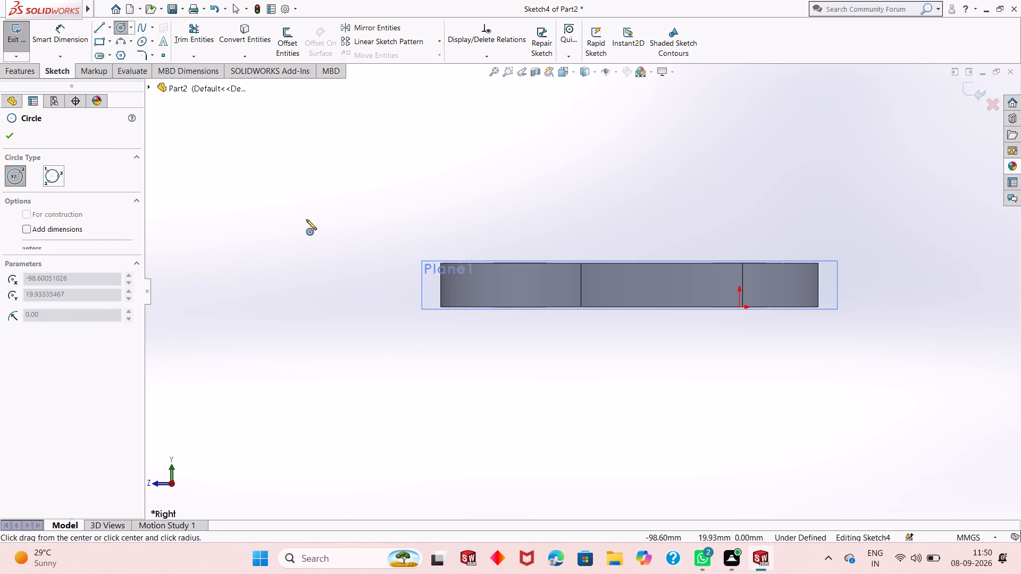
pyautogui.click(335, 268)
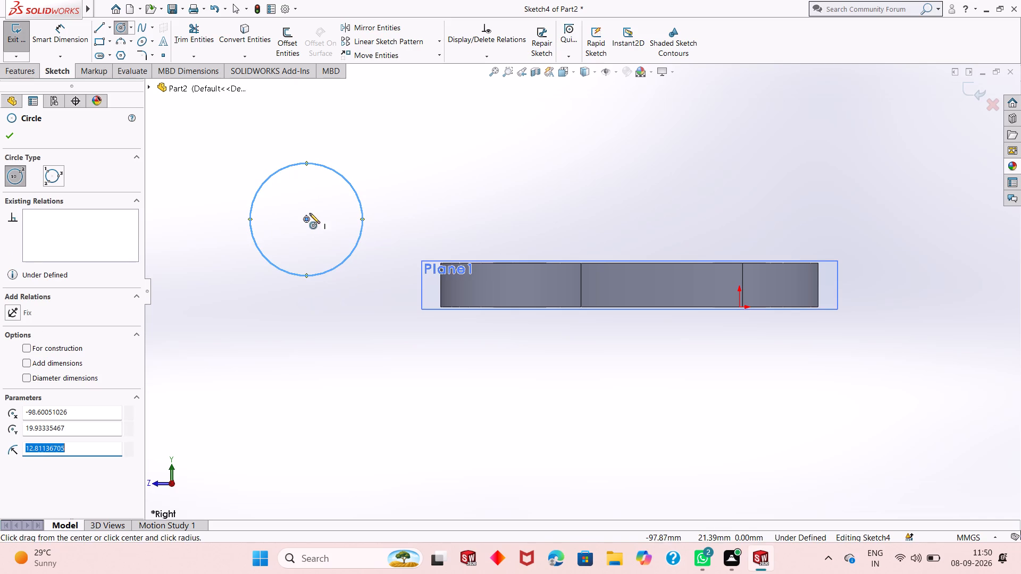
pyautogui.click(305, 218)
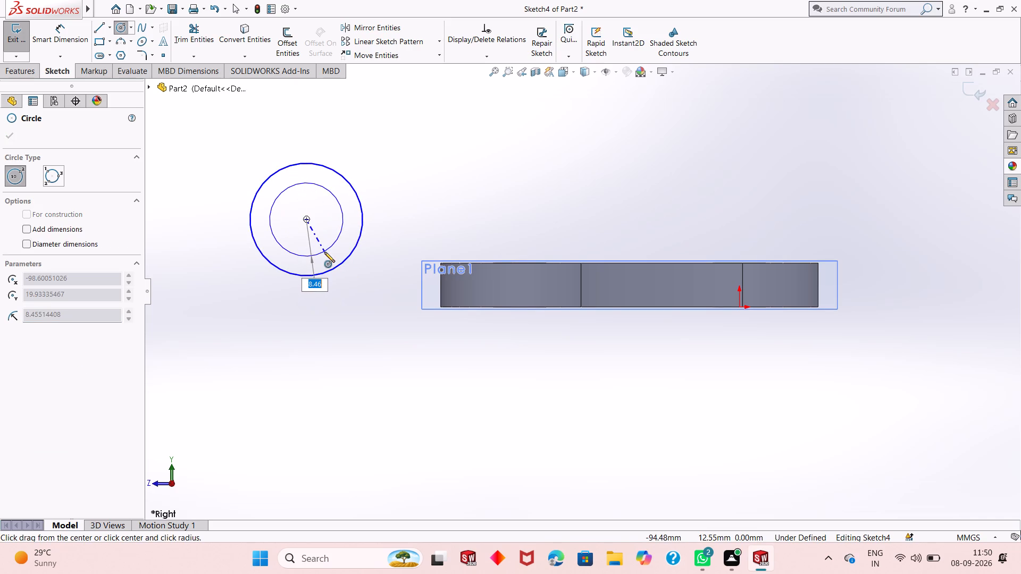
pyautogui.click(329, 246)
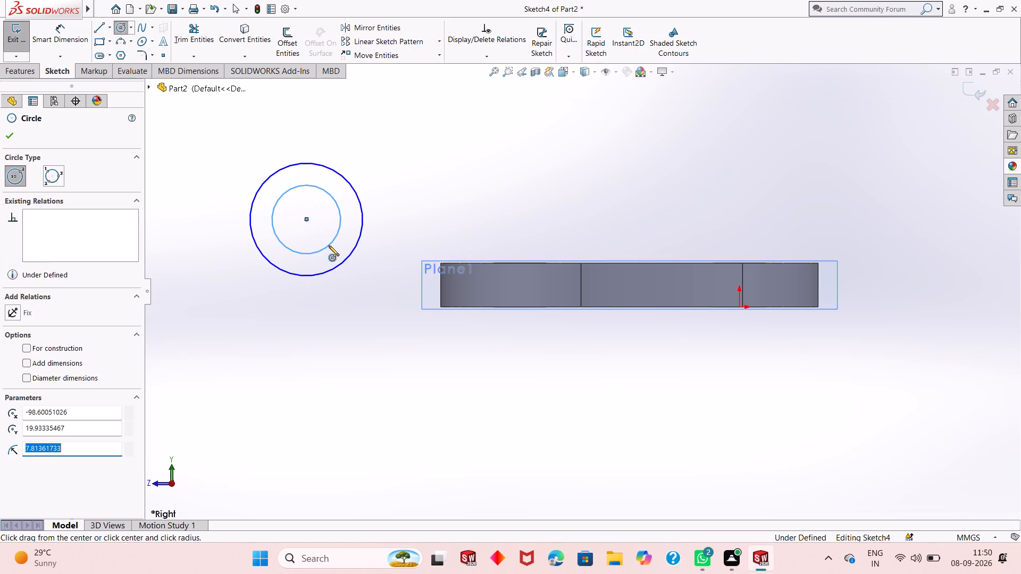
pyautogui.rightClick(428, 166)
pyautogui.click(453, 175)
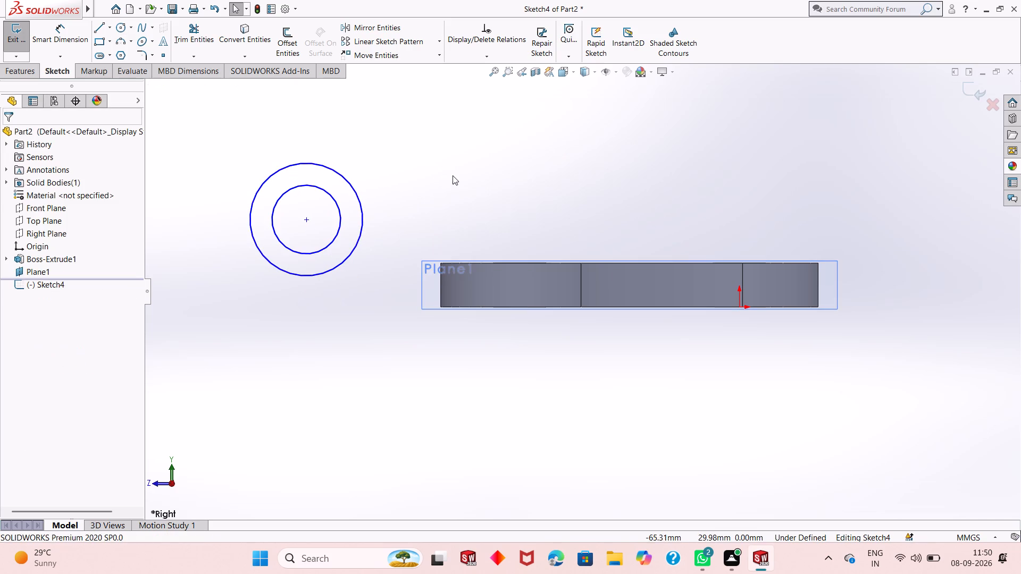
# Dimension the outer circle to a 44 mm diameter and the inner circle to a 20 mm diameter.
pyautogui.moveTo(403, 229); pyautogui.dragTo(427, 300, button='middle')
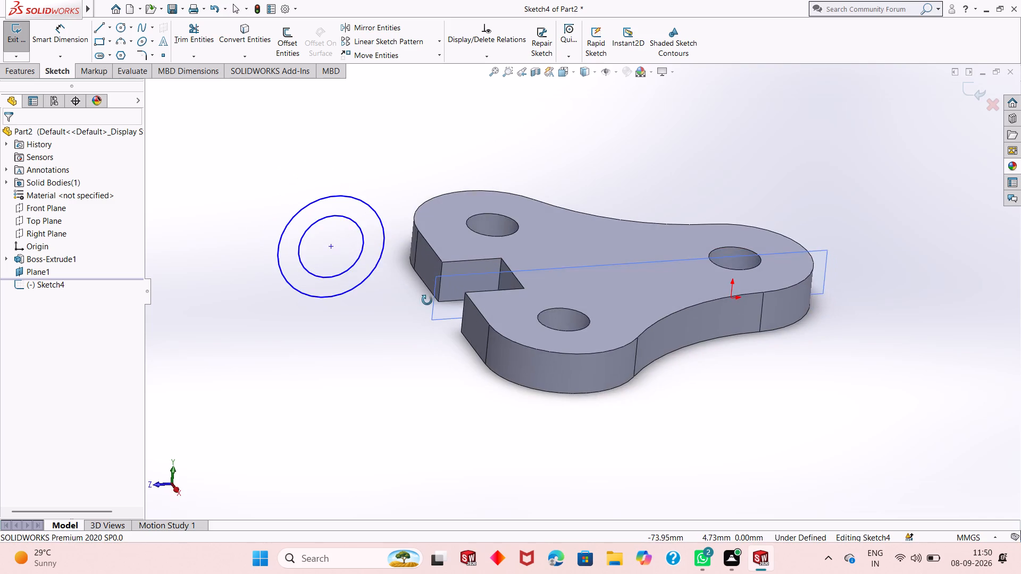
pyautogui.moveTo(427, 300); pyautogui.dragTo(418, 256, button='middle')
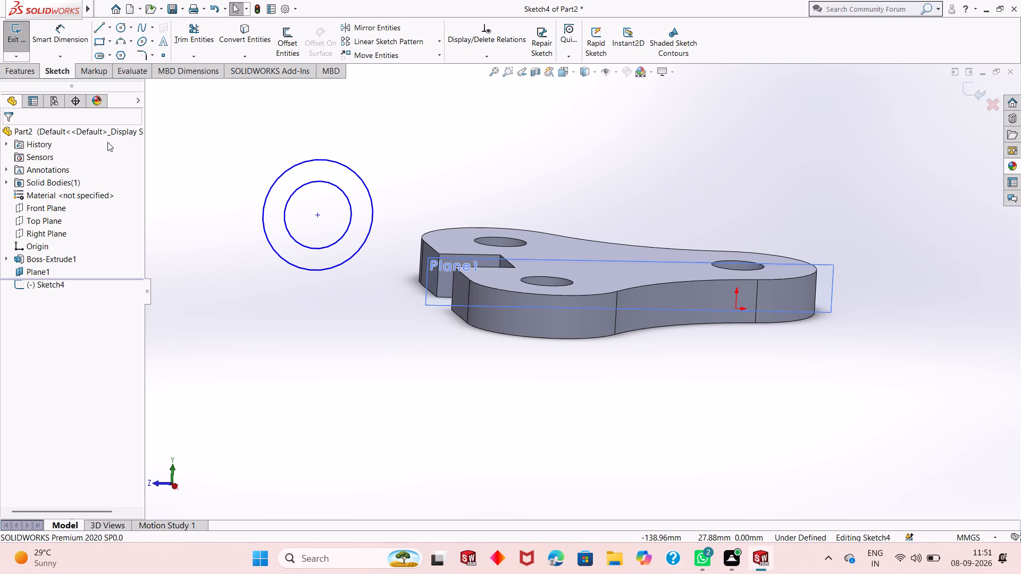
pyautogui.click(60, 37)
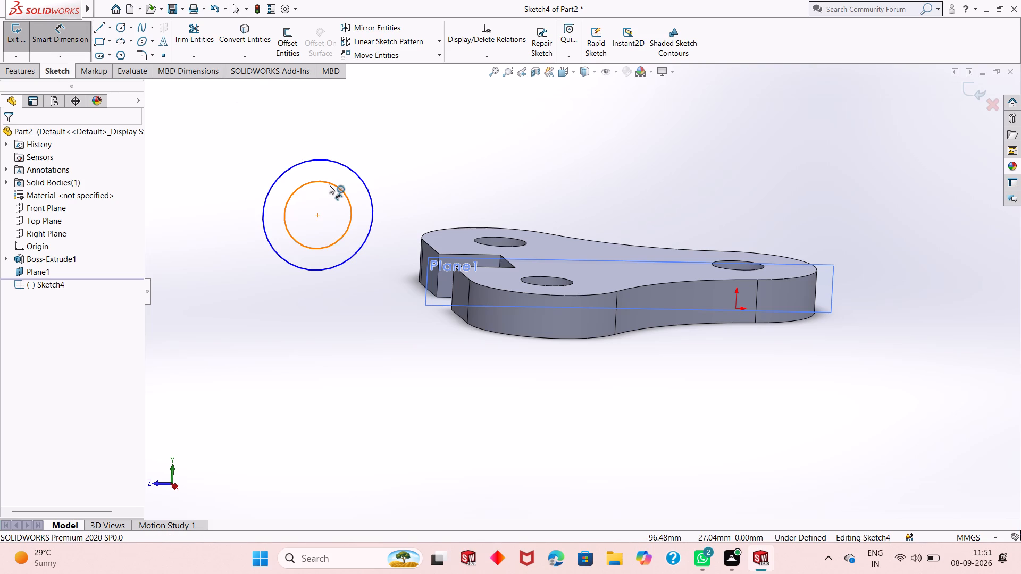
pyautogui.click(366, 185)
pyautogui.click(427, 128)
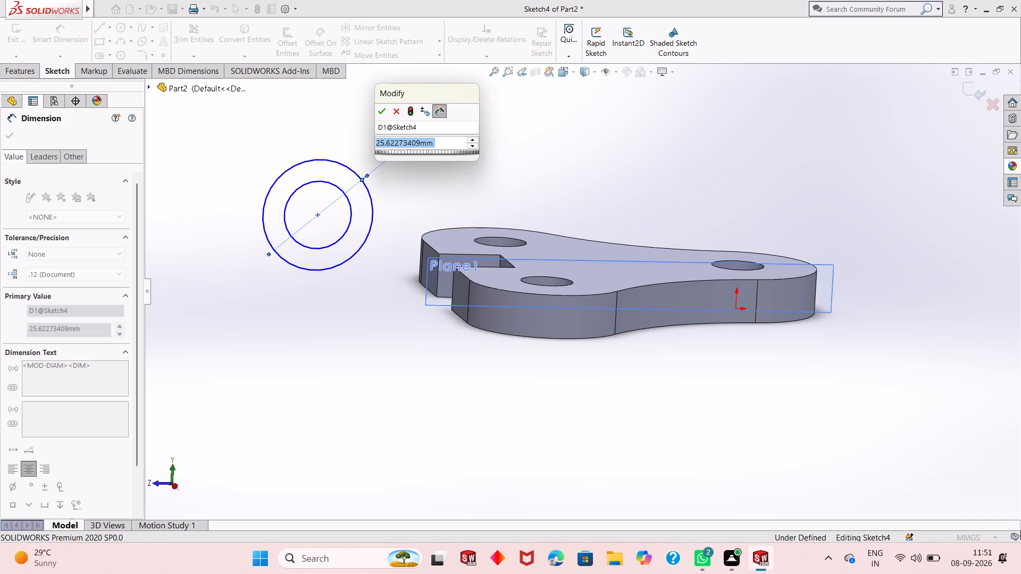
pyautogui.write('44')
pyautogui.press('Return')
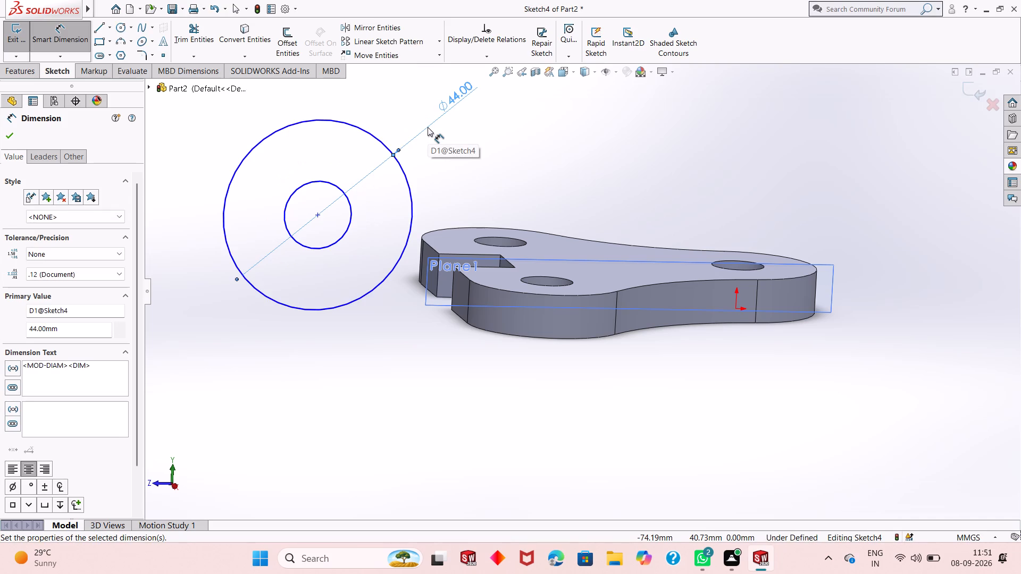
pyautogui.click(348, 206)
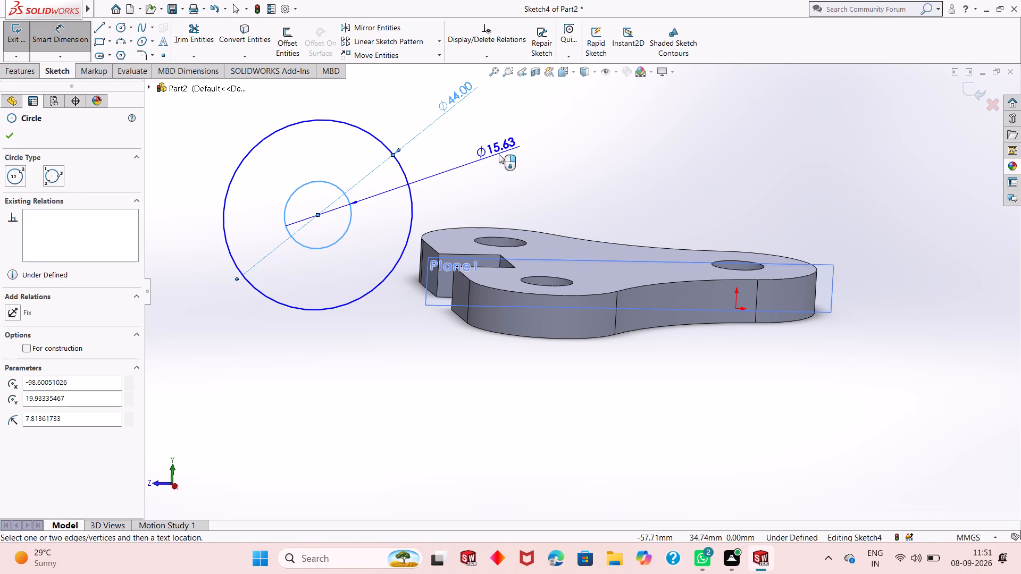
pyautogui.click(501, 153)
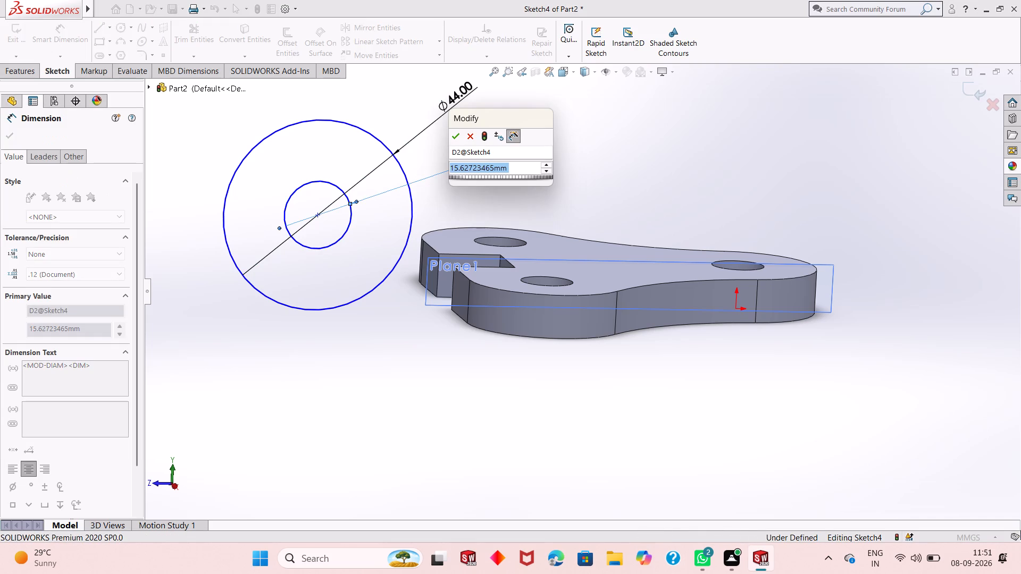
pyautogui.write('20')
pyautogui.press('Return')
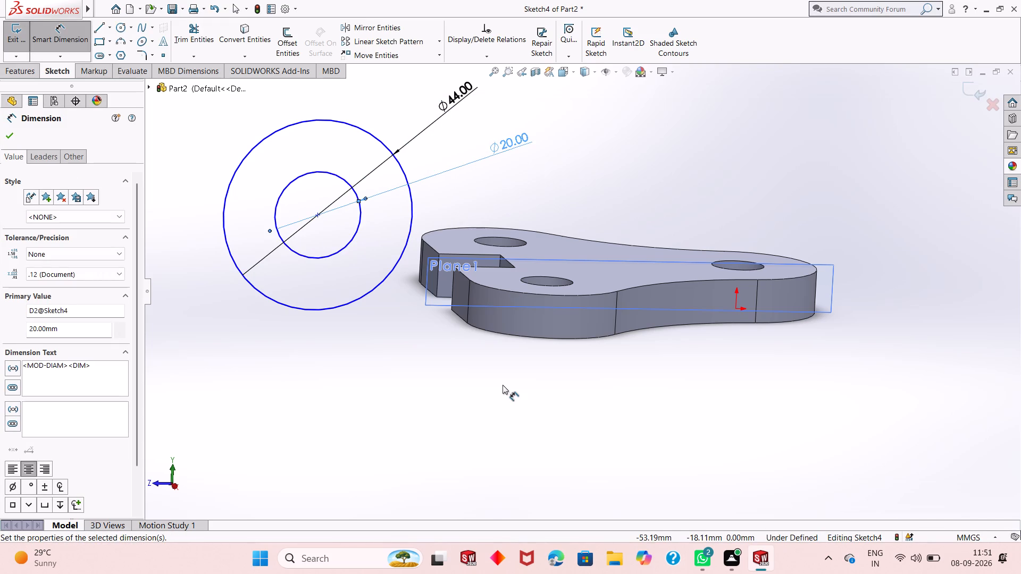
# Dimension the circles' centre 22 mm vertically from the plate's bottom corner beside the notch.
pyautogui.scroll(2, 367, 260)
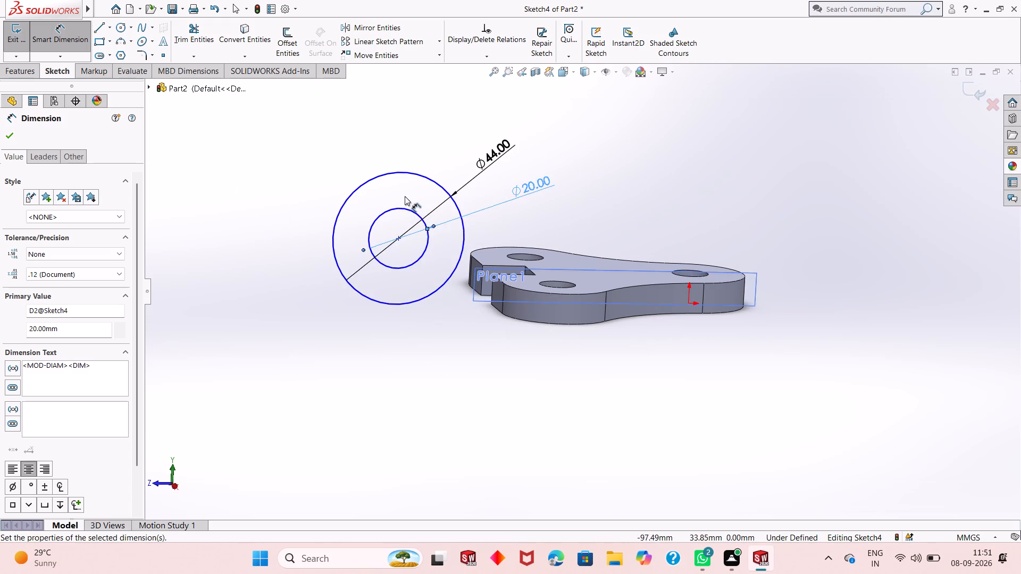
pyautogui.scroll(-1, 405, 196)
pyautogui.scroll(1, 451, 265)
pyautogui.scroll(-1, 547, 285)
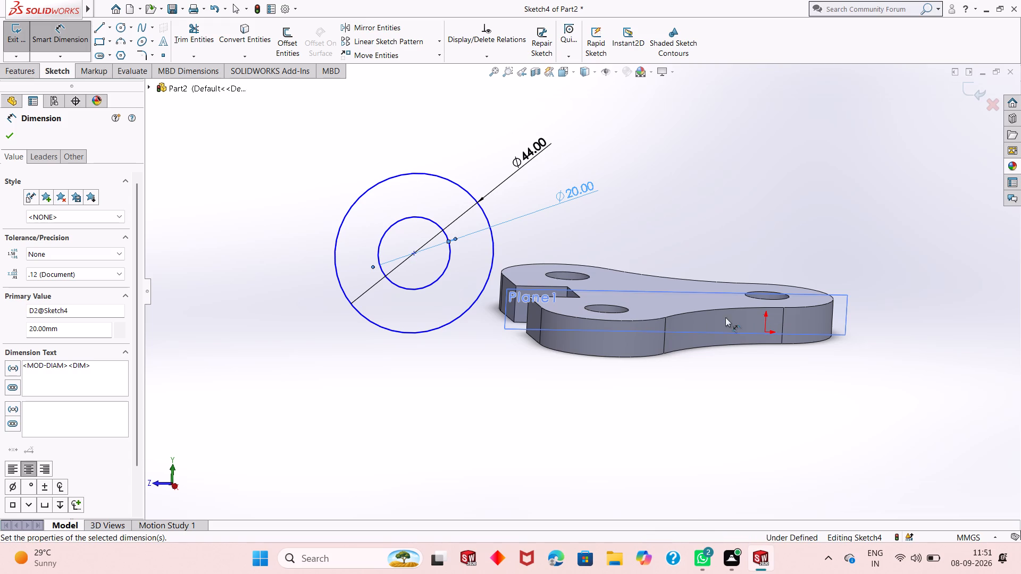
pyautogui.click(525, 333)
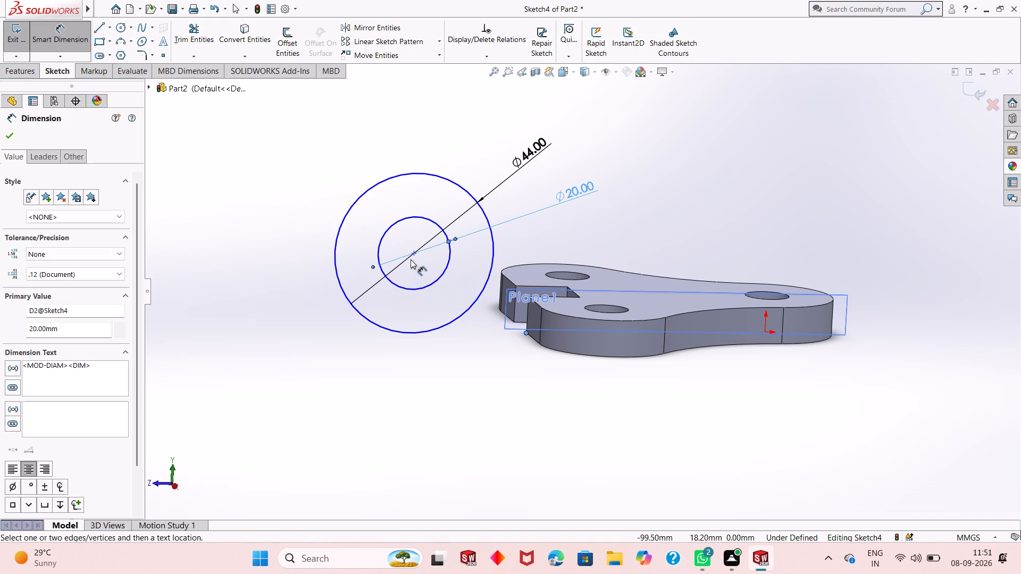
pyautogui.click(413, 252)
pyautogui.click(281, 276)
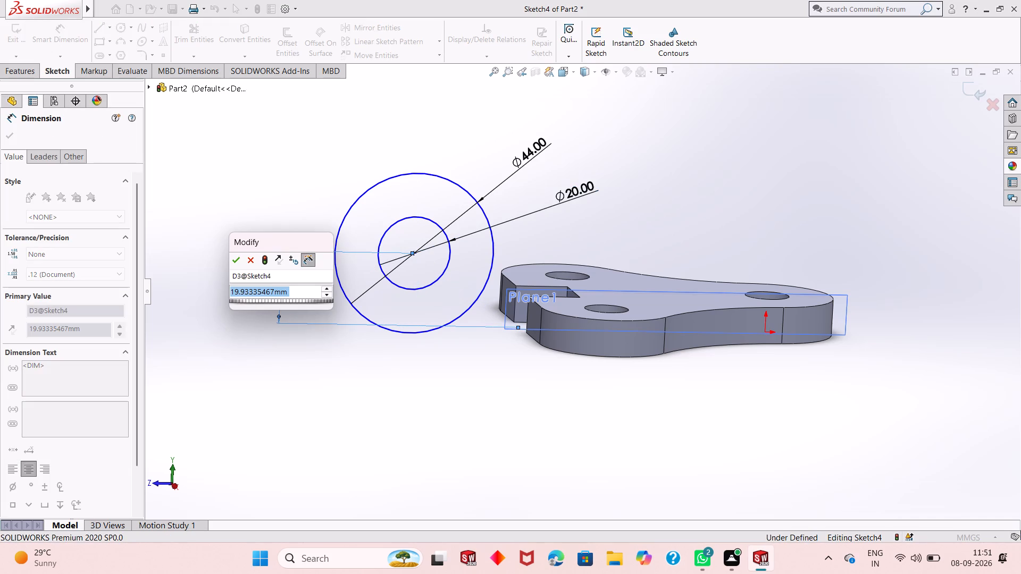
pyautogui.write('22')
pyautogui.press('Return')
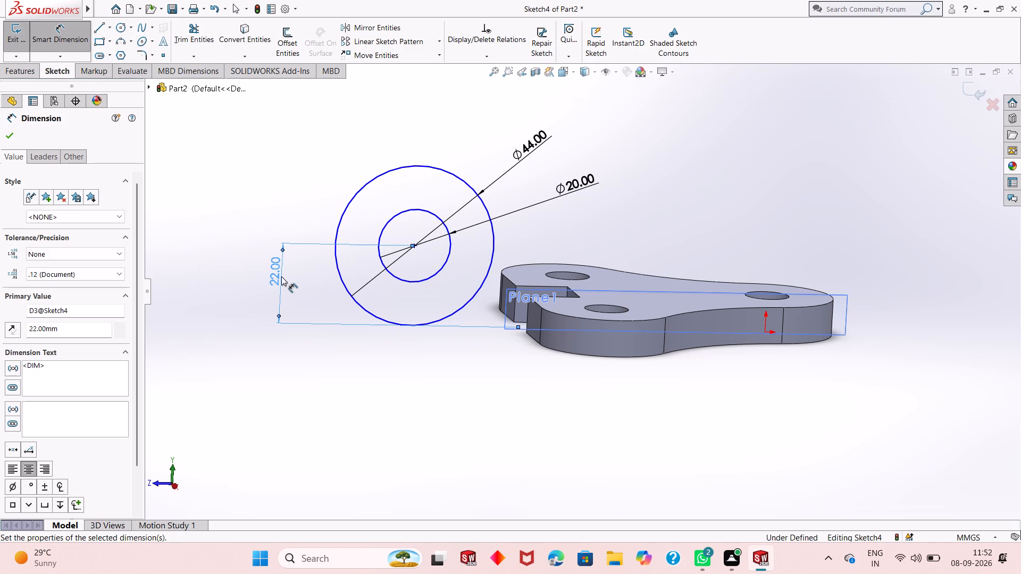
# Start a dimension between the plate's top point at the notch and the circles' centre.
pyautogui.click(517, 285)
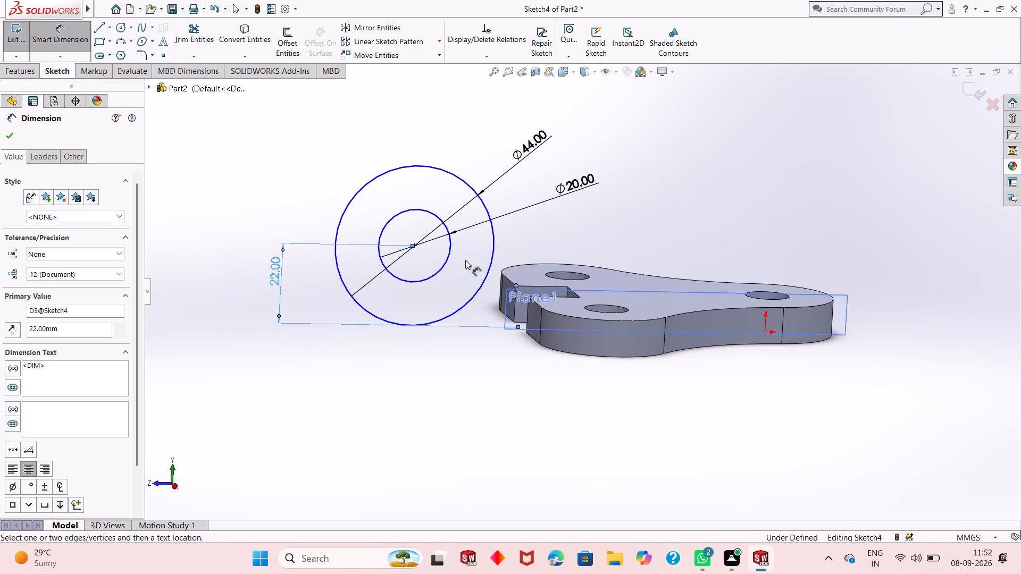
pyautogui.click(417, 246)
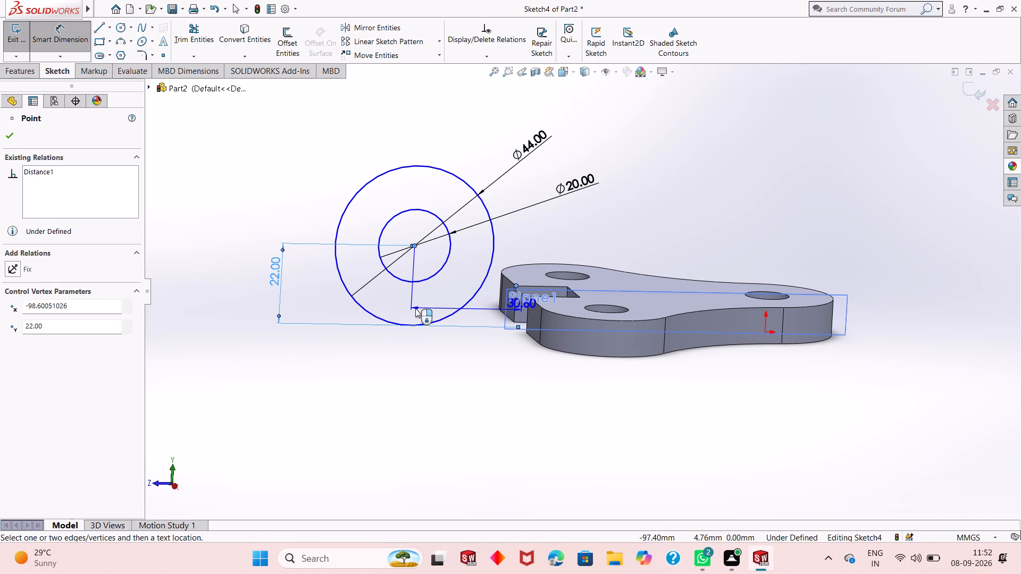
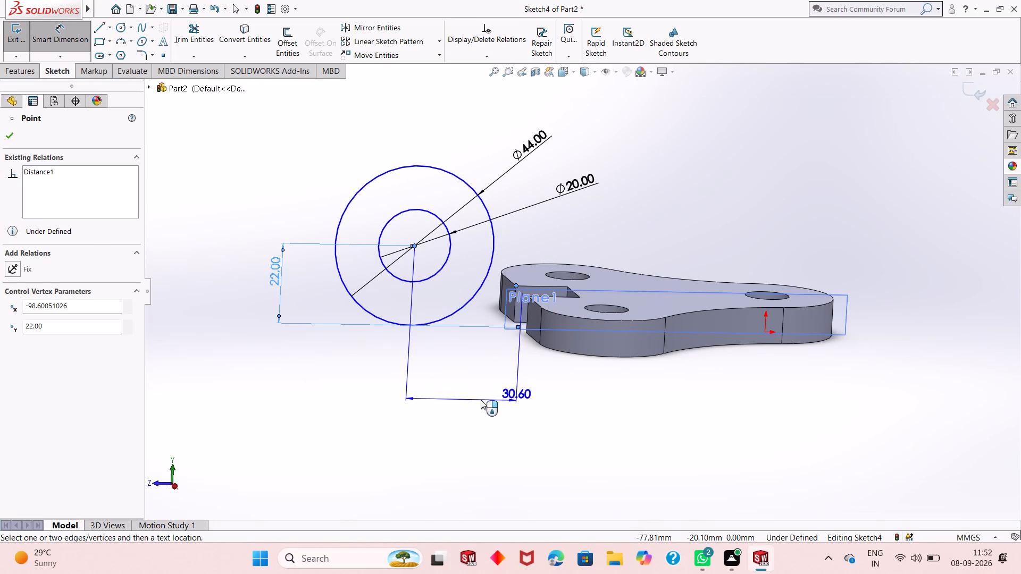
# Place the horizontal dimension between the notch's top point and the circles' centre and set it to 41 mm.
pyautogui.click(481, 400)
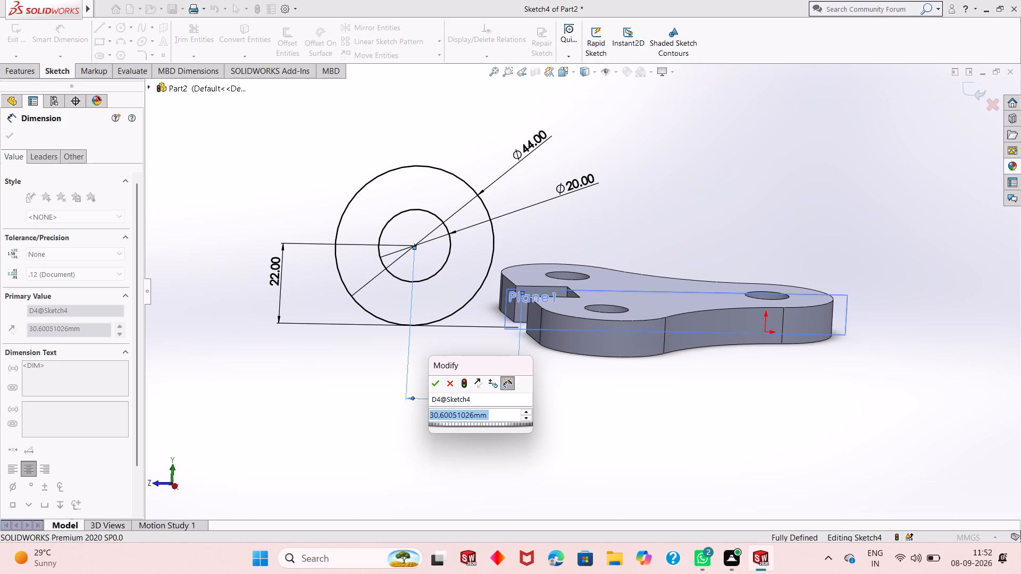
pyautogui.write('41')
pyautogui.press('Return')
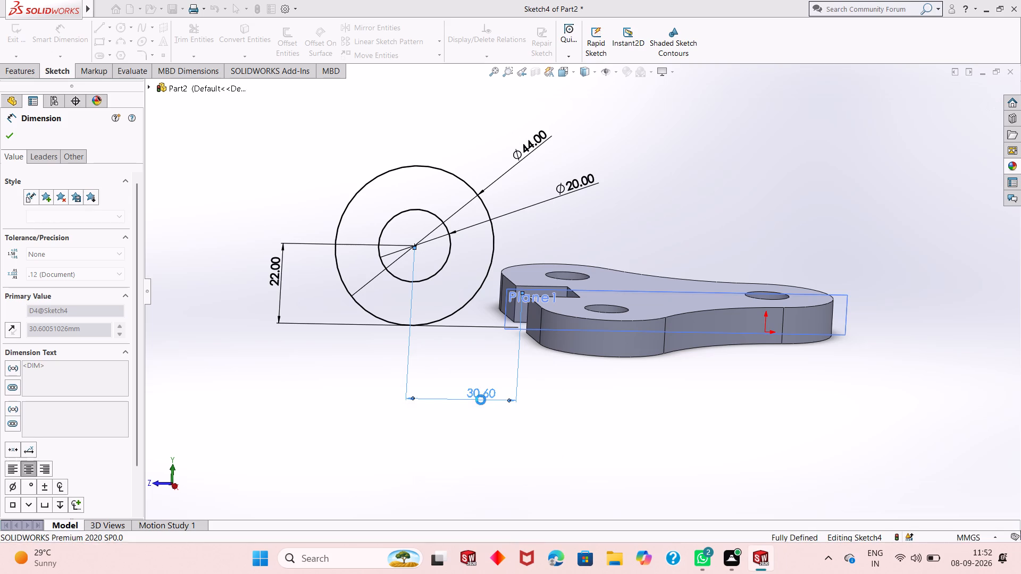
pyautogui.click(11, 141)
# Sketch a line about 56 mm long from the outer circle's bottom point to the bottom edge of the notch's inner wall.
pyautogui.moveTo(531, 257); pyautogui.dragTo(502, 296, button='middle')
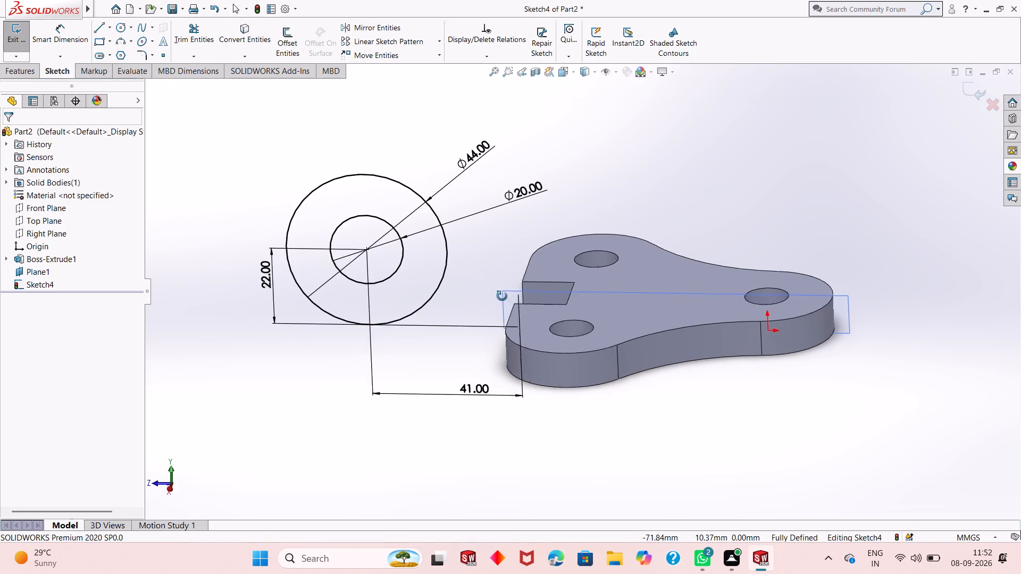
pyautogui.moveTo(502, 296); pyautogui.dragTo(501, 298, button='middle')
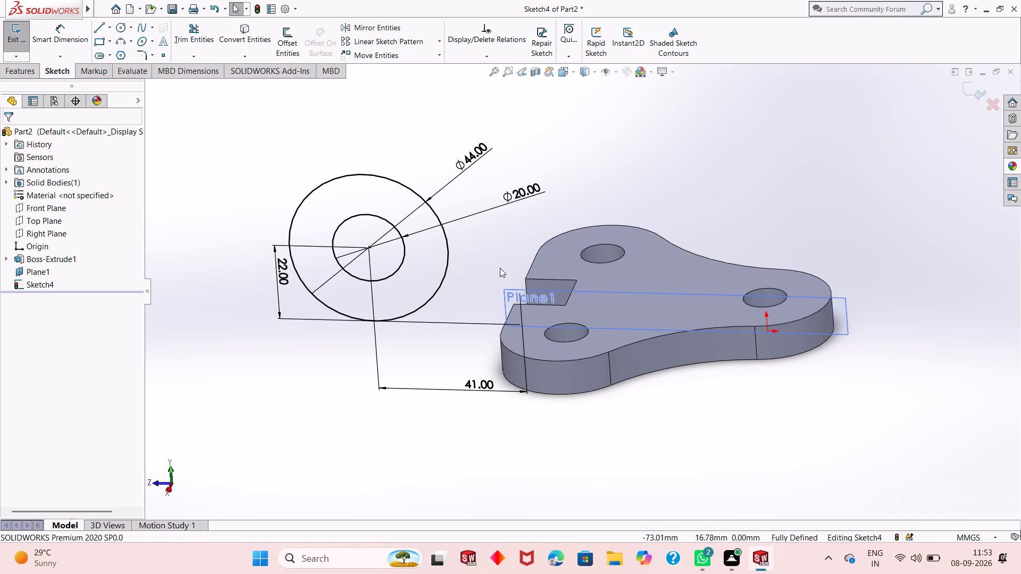
pyautogui.moveTo(590, 372); pyautogui.dragTo(592, 359, button='middle')
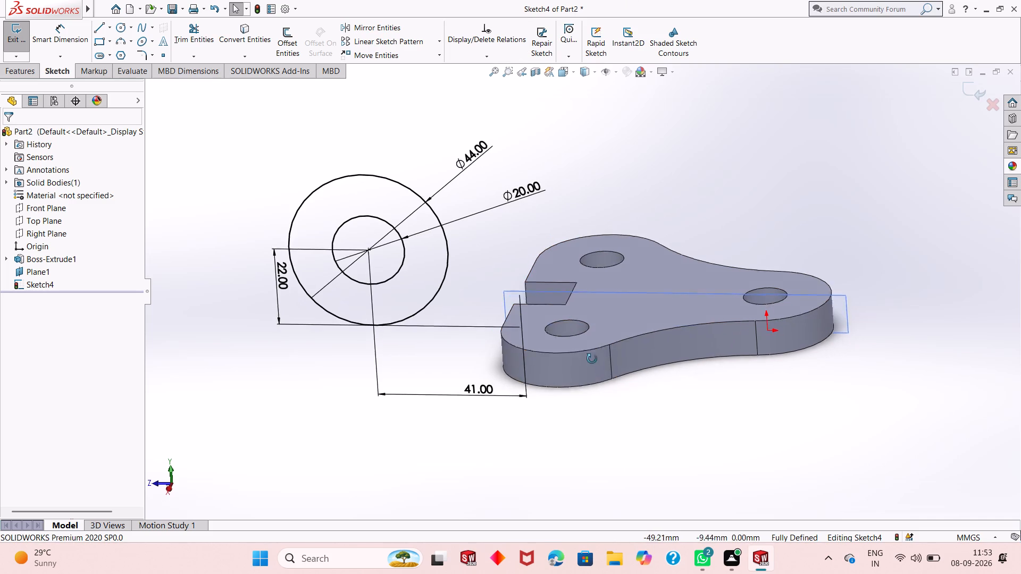
pyautogui.moveTo(592, 359); pyautogui.dragTo(612, 333, button='middle')
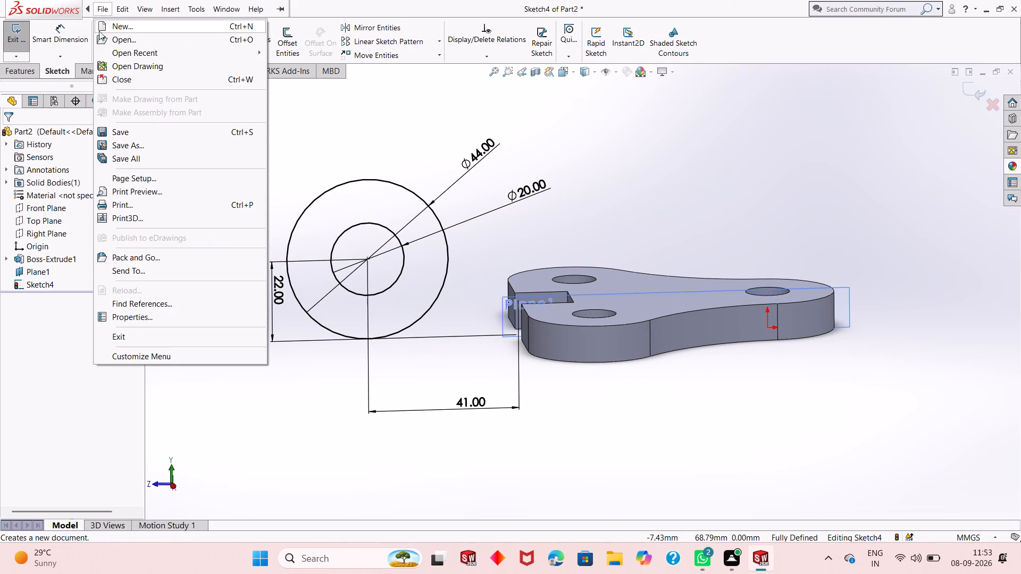
pyautogui.click(378, 111)
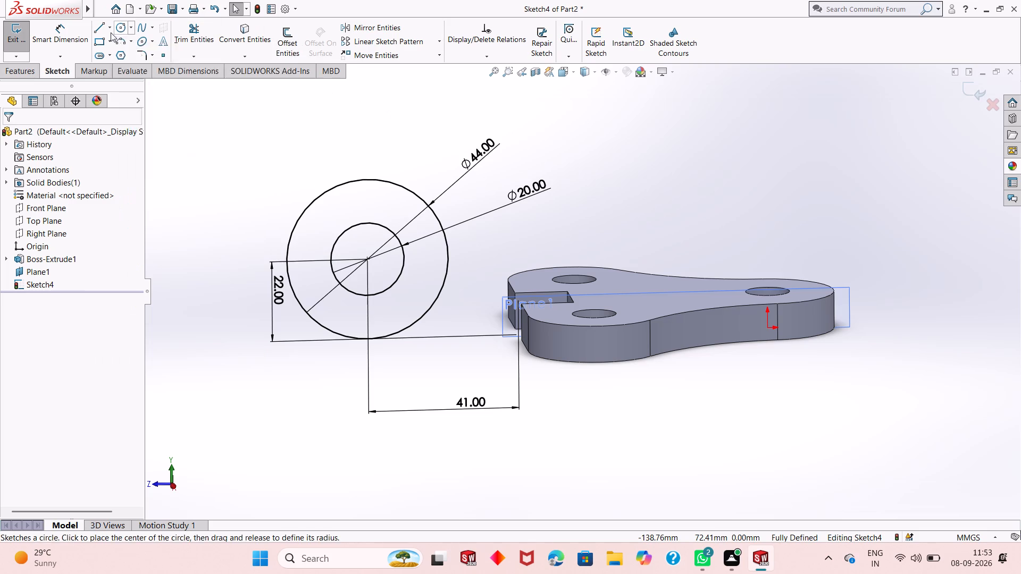
pyautogui.click(99, 30)
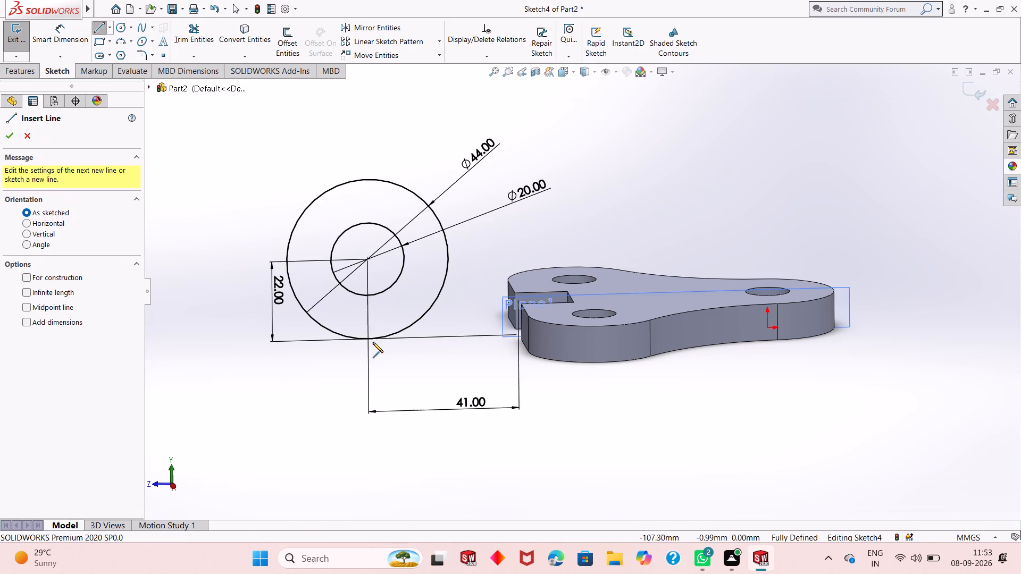
pyautogui.click(369, 340)
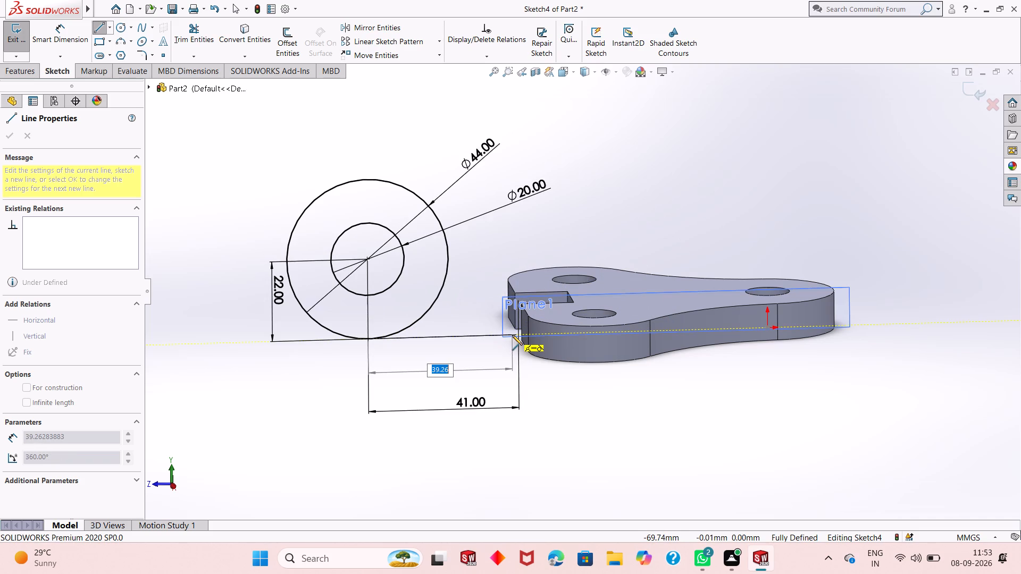
pyautogui.moveTo(514, 336); pyautogui.dragTo(565, 443, button='middle')
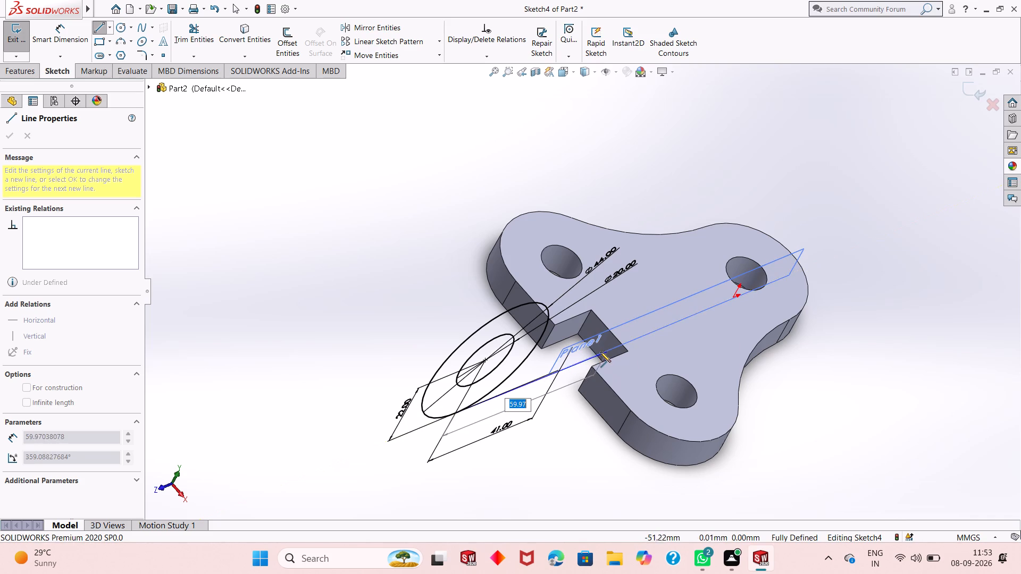
pyautogui.scroll(2, 599, 352)
pyautogui.scroll(-3, 599, 352)
pyautogui.scroll(-4, 566, 267)
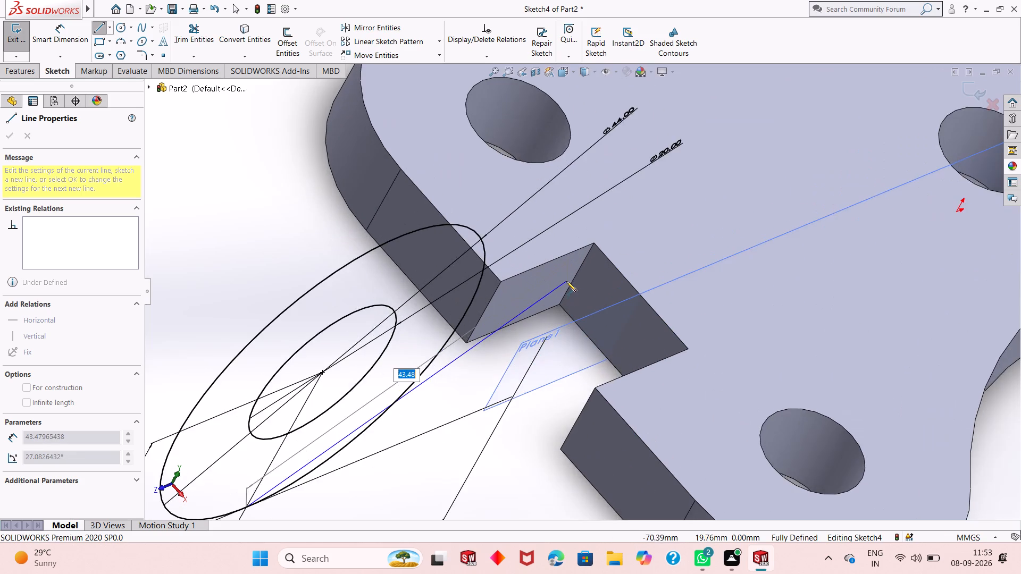
pyautogui.scroll(-2, 581, 301)
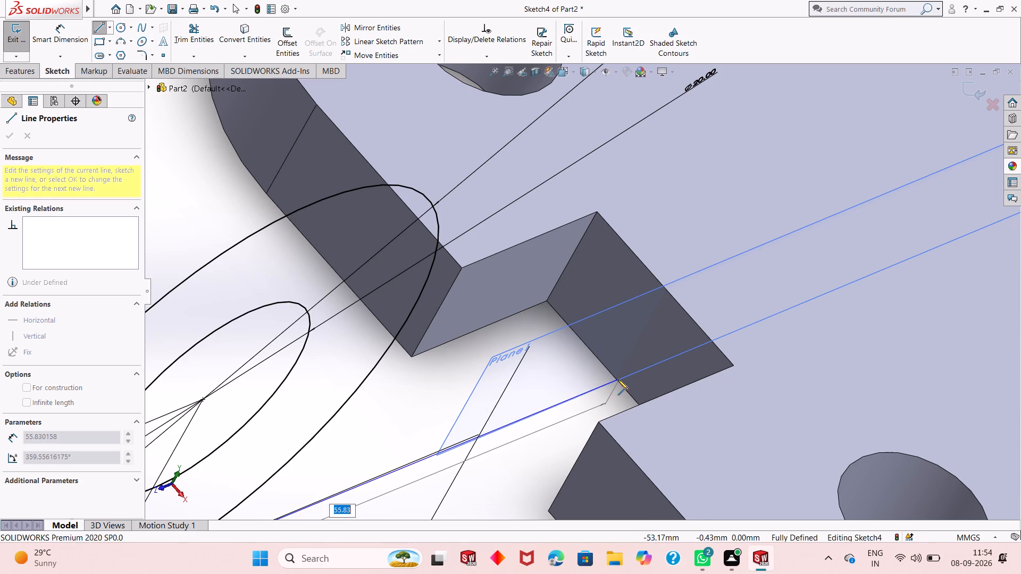
pyautogui.click(618, 379)
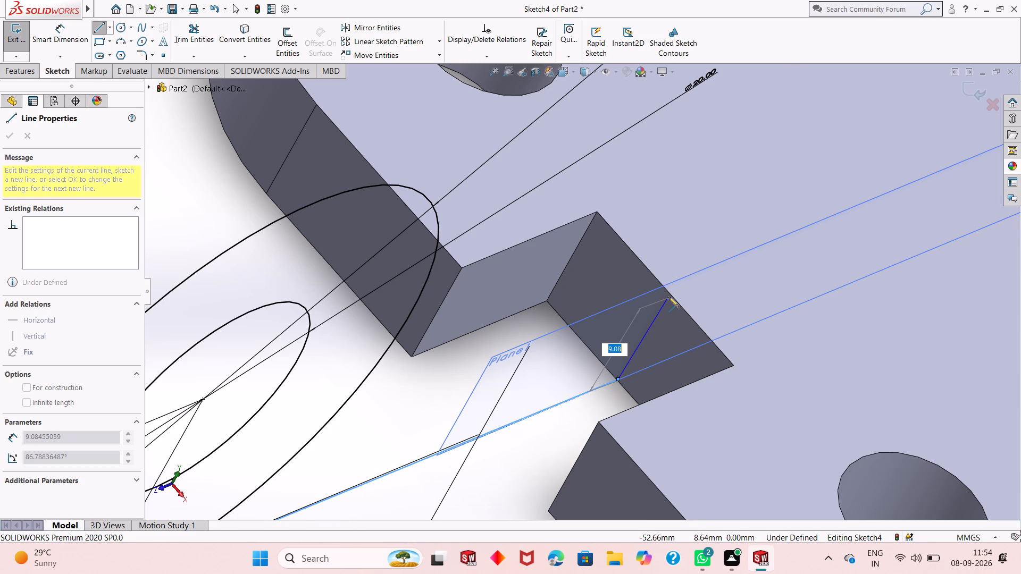
pyautogui.press('Escape')
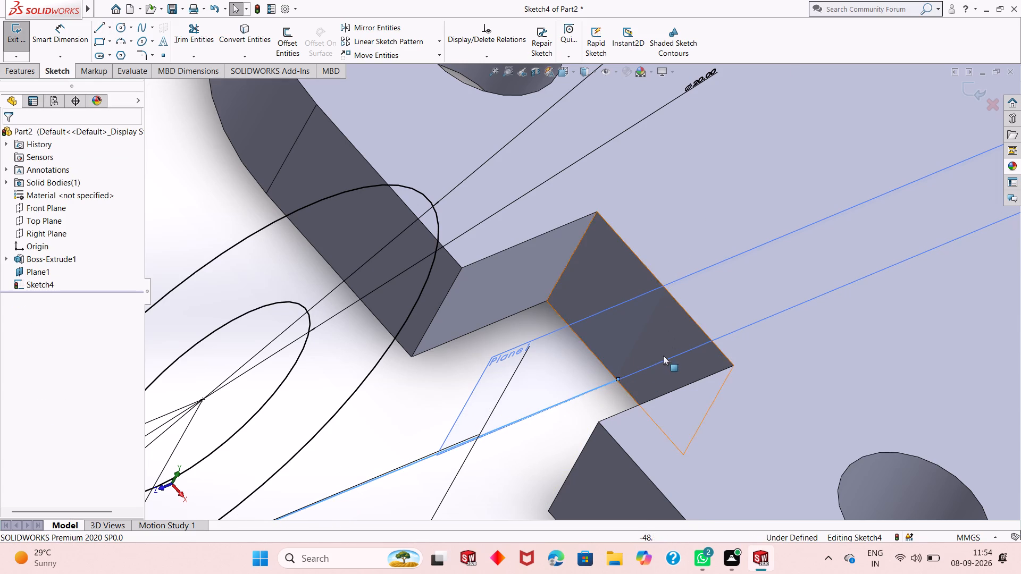
pyautogui.press('Escape')
# Add a Pierce relation between the line's end point and the bottom edge of the notch's inner wall.
pyautogui.scroll(-8, 618, 381)
pyautogui.scroll(-3, 609, 325)
pyautogui.scroll(-1, 567, 268)
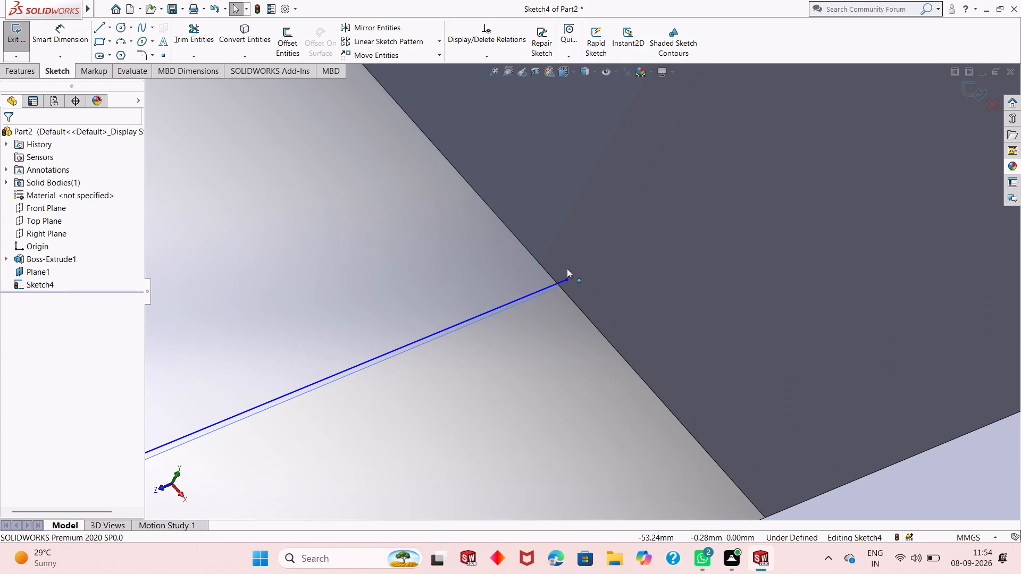
pyautogui.click(566, 280)
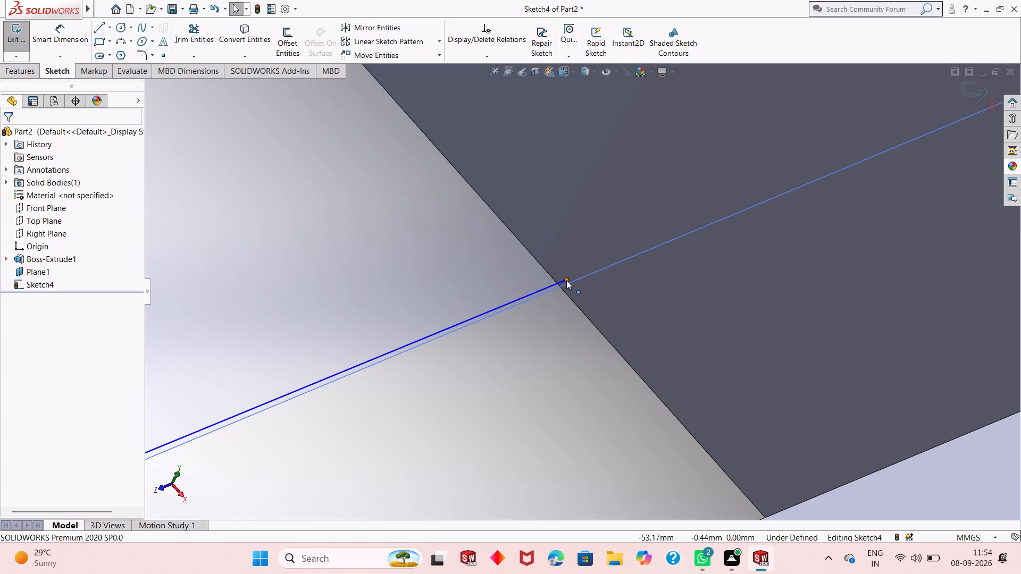
pyautogui.keyDown('ctrl'); pyautogui.click(572, 299); pyautogui.keyUp('ctrl')
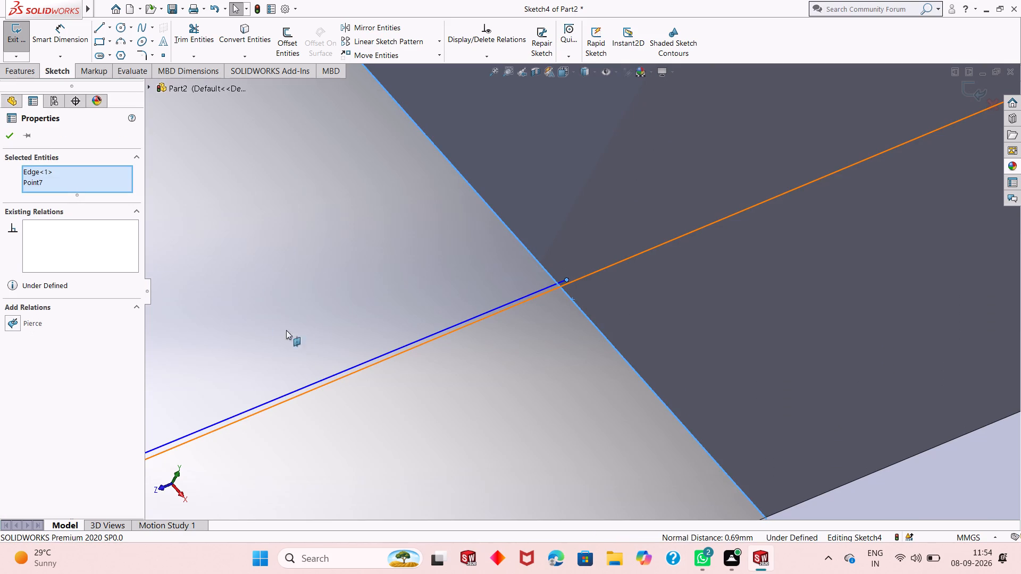
pyautogui.click(11, 324)
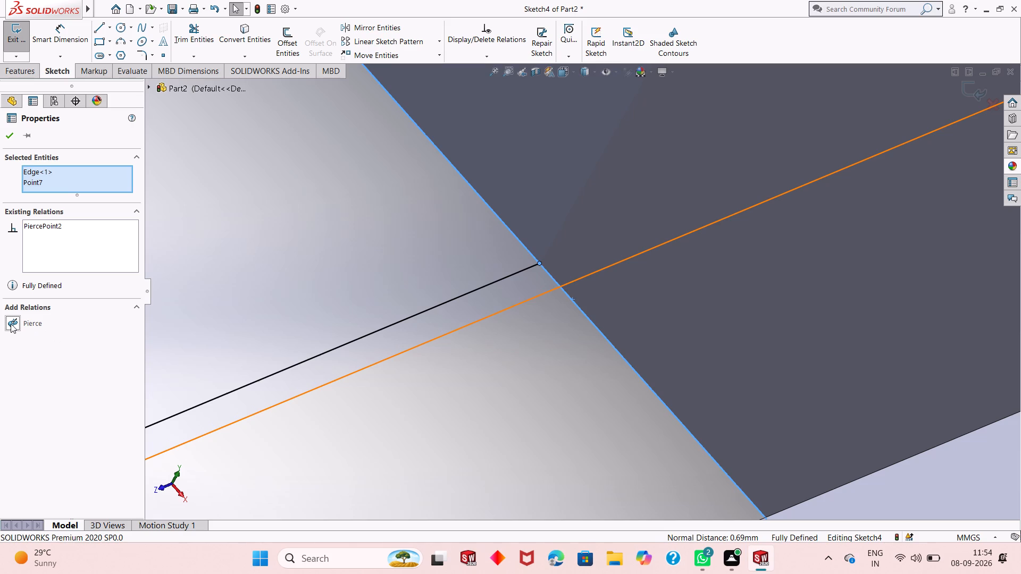
pyautogui.click(10, 131)
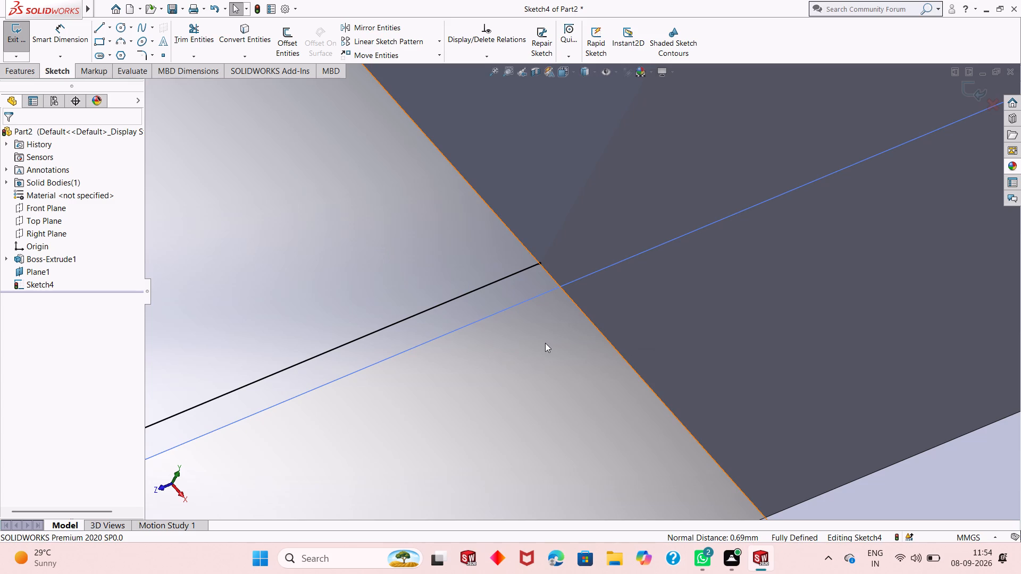
# Sketch a 3 Point Arc of 125 mm radius from the outer circle's upper plate-facing side to the top of the notch's inner wall.
pyautogui.scroll(1, 545, 343)
pyautogui.scroll(-2, 545, 343)
pyautogui.scroll(9, 545, 343)
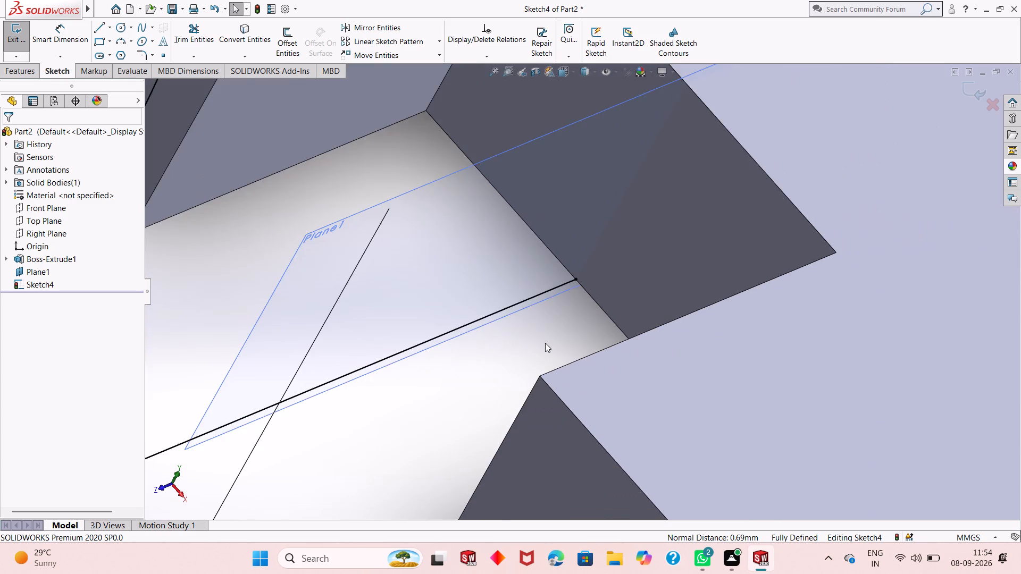
pyautogui.scroll(8, 545, 343)
pyautogui.moveTo(554, 334); pyautogui.dragTo(551, 331, button='middle')
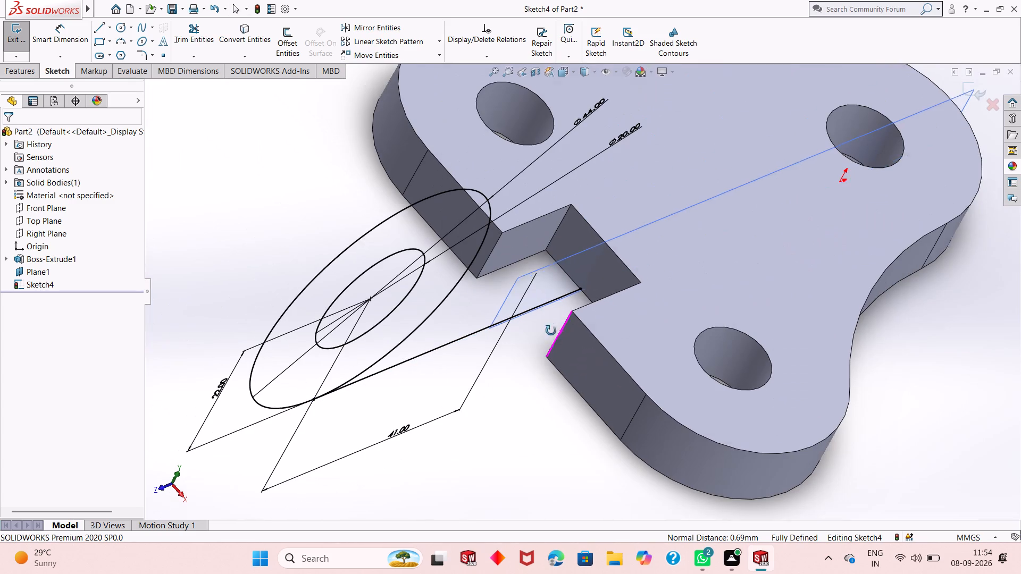
pyautogui.moveTo(551, 331); pyautogui.dragTo(513, 290, button='middle')
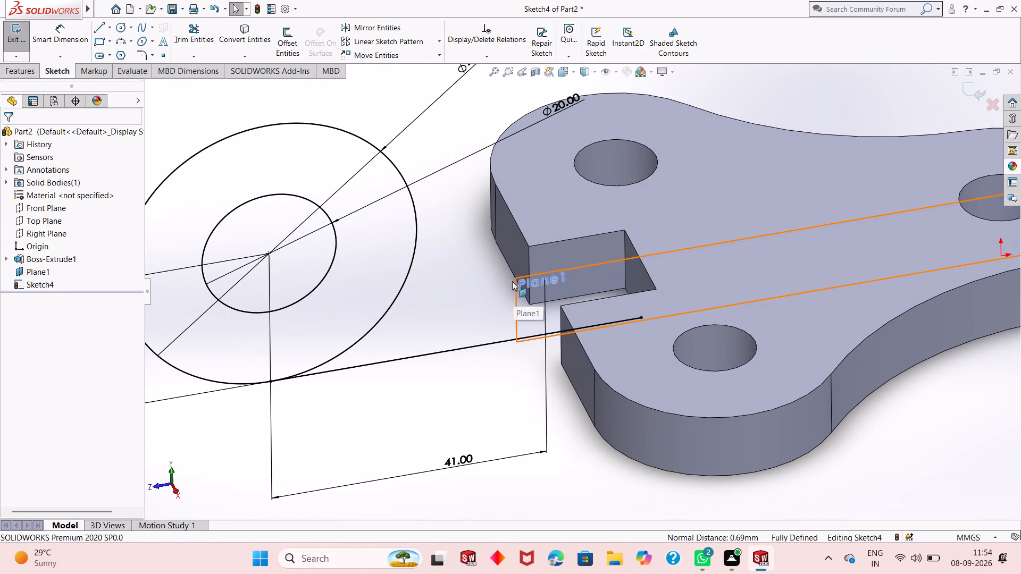
pyautogui.moveTo(304, 260); pyautogui.dragTo(283, 216, button='middle')
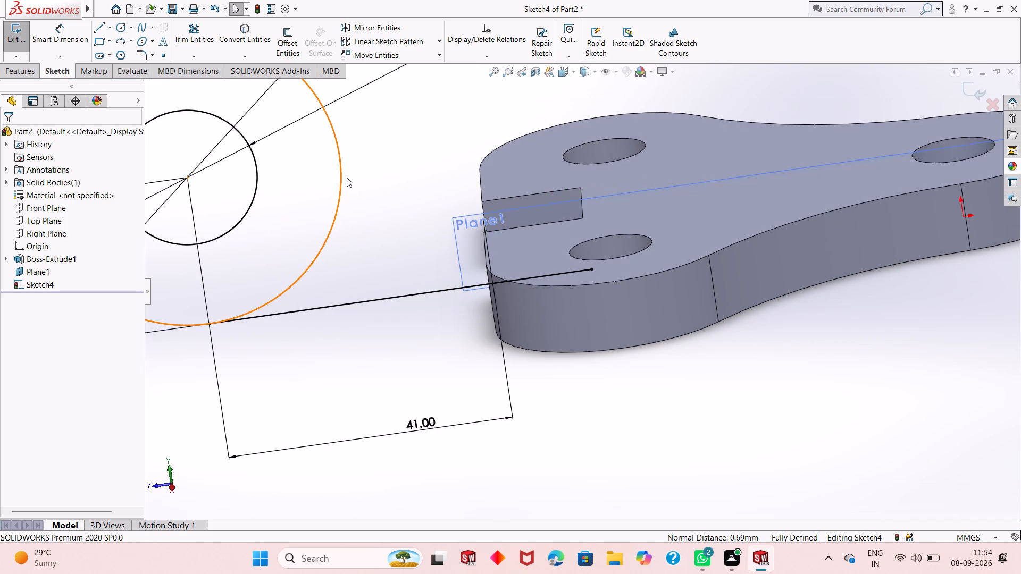
pyautogui.scroll(4, 348, 177)
pyautogui.scroll(-1, 427, 143)
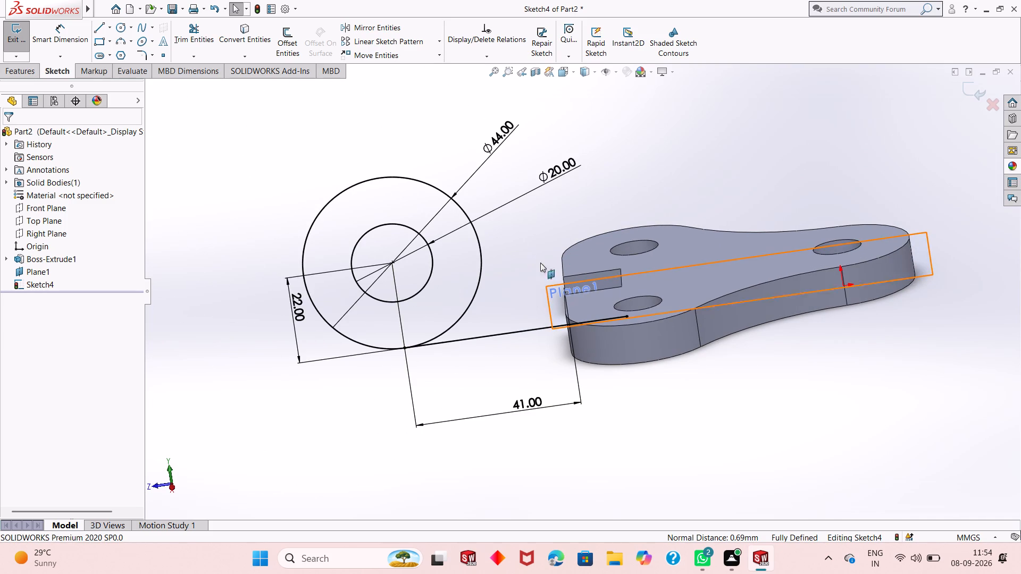
pyautogui.scroll(-1, 450, 280)
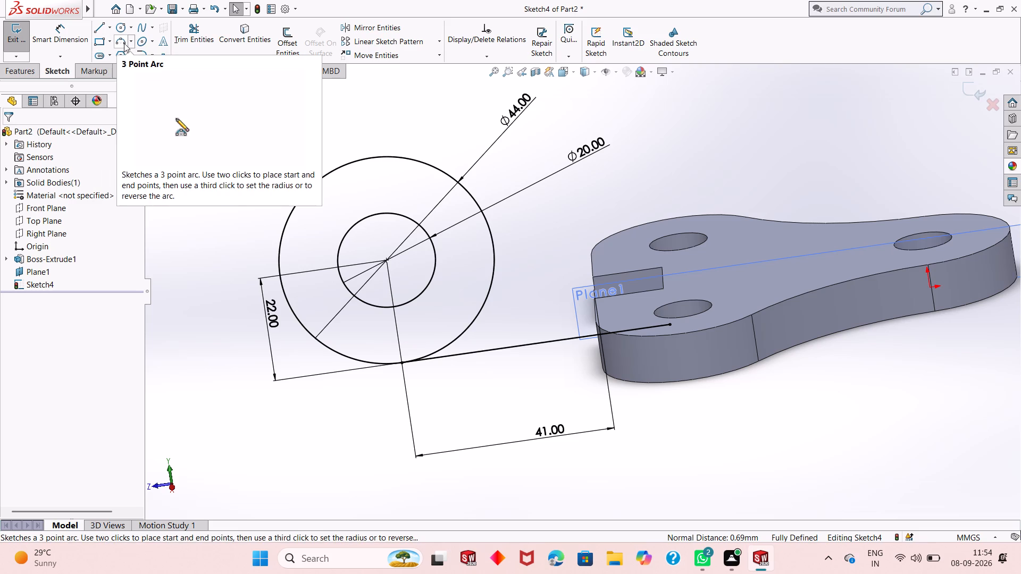
pyautogui.click(122, 42)
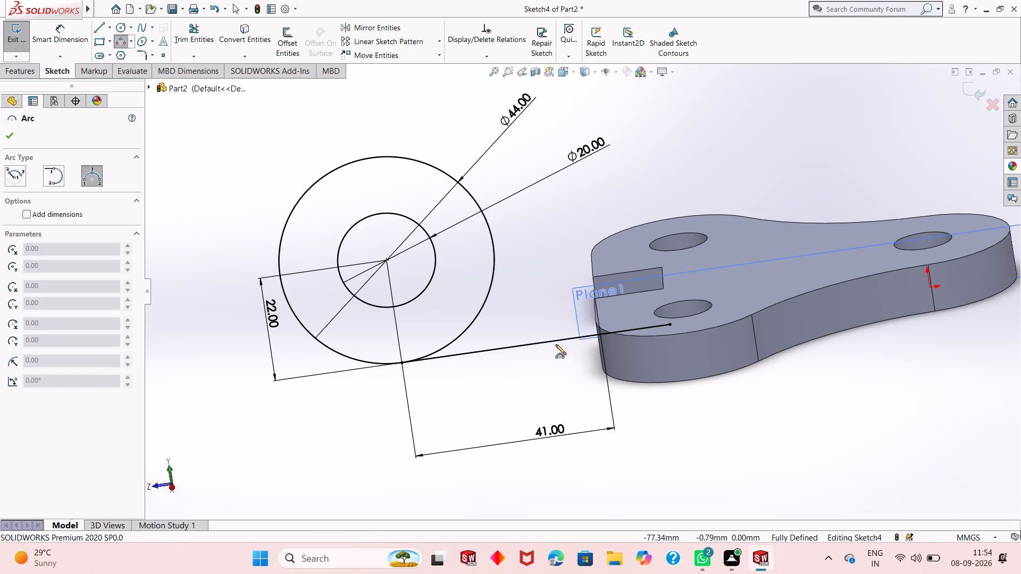
pyautogui.moveTo(565, 344); pyautogui.dragTo(570, 393, button='middle')
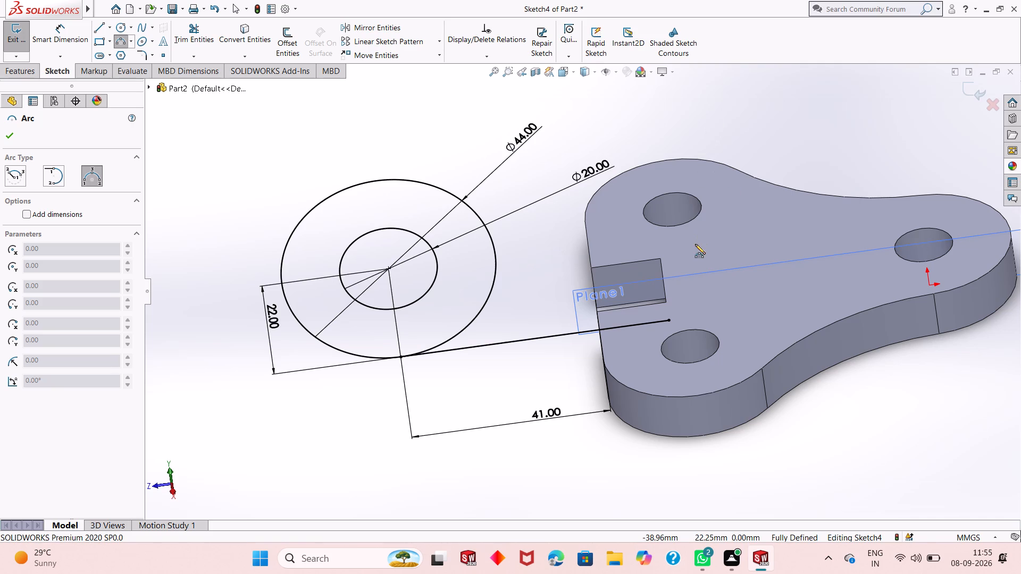
pyautogui.click(464, 202)
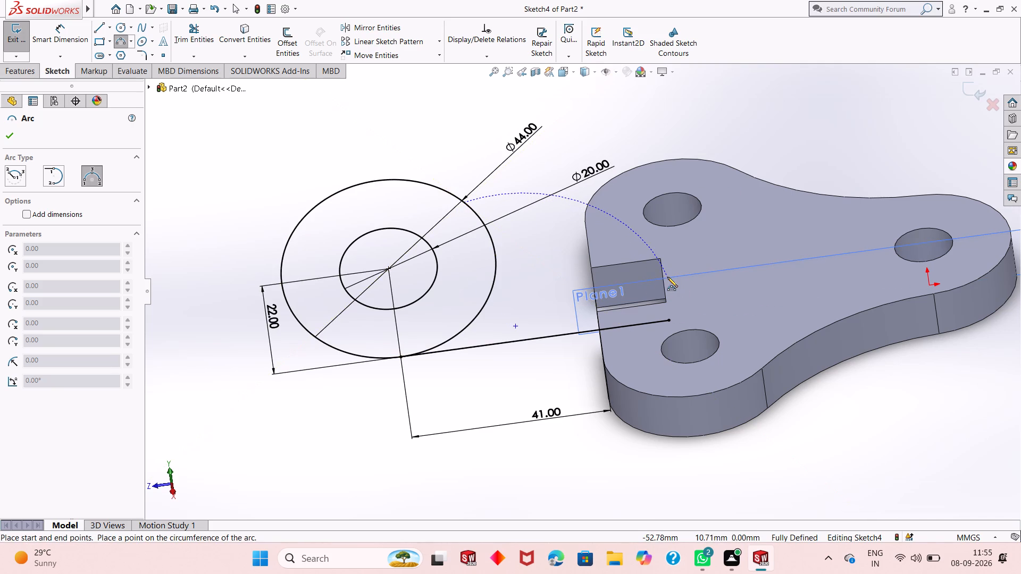
pyautogui.click(661, 276)
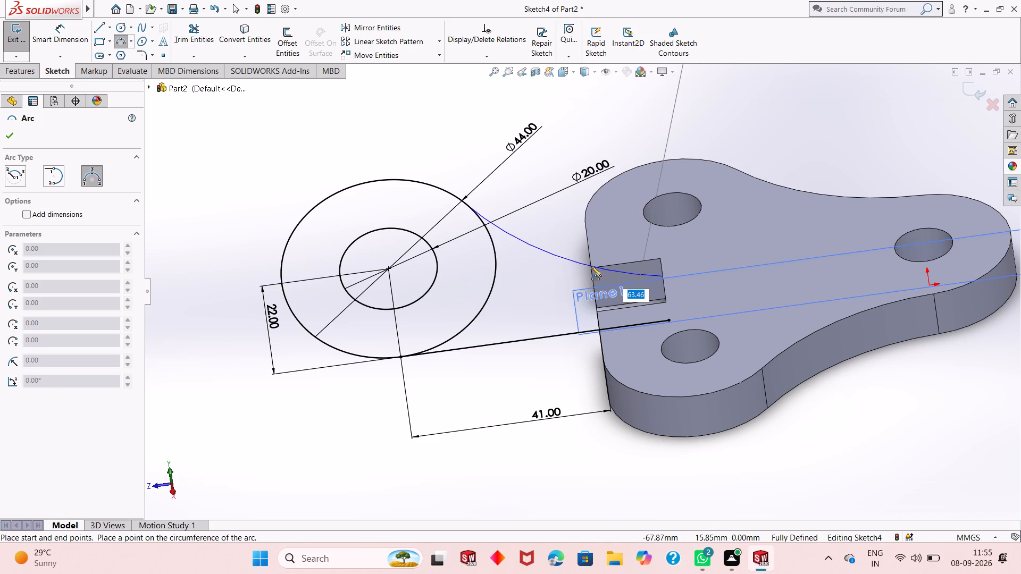
pyautogui.write('125')
pyautogui.press('Return')
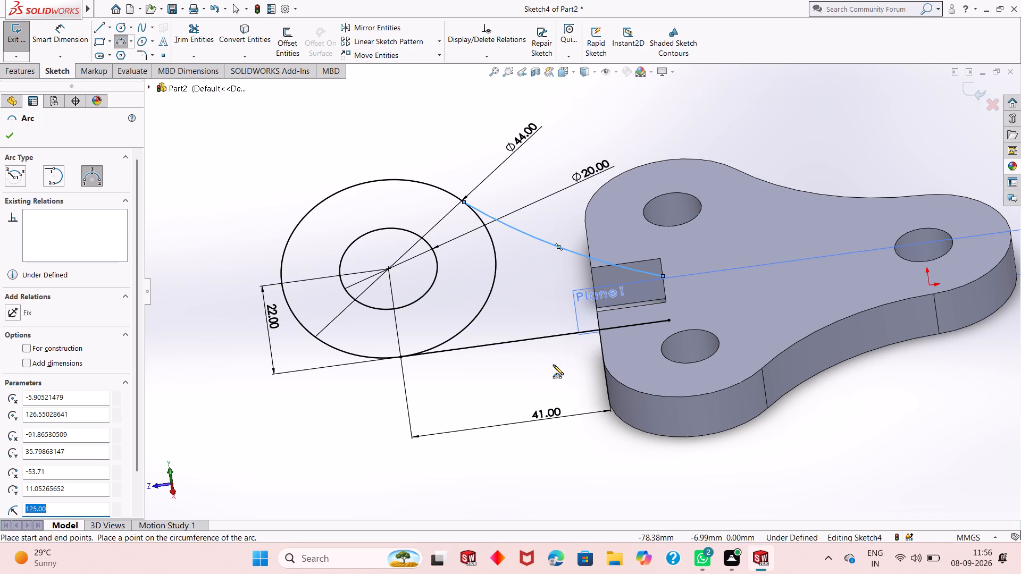
pyautogui.moveTo(553, 366); pyautogui.dragTo(572, 329, button='middle')
pyautogui.scroll(-1, 553, 366)
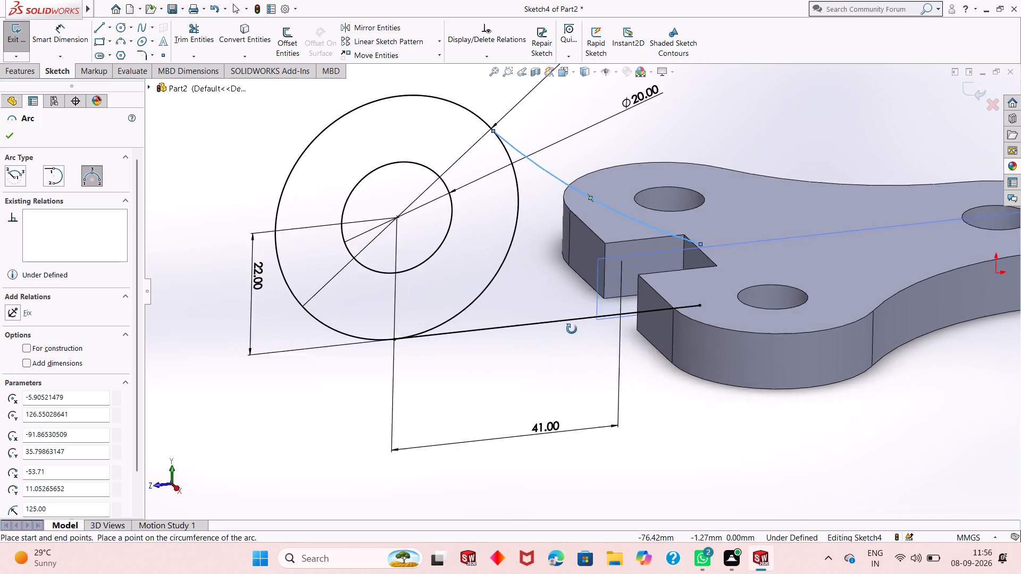
pyautogui.moveTo(572, 329); pyautogui.dragTo(551, 358, button='middle')
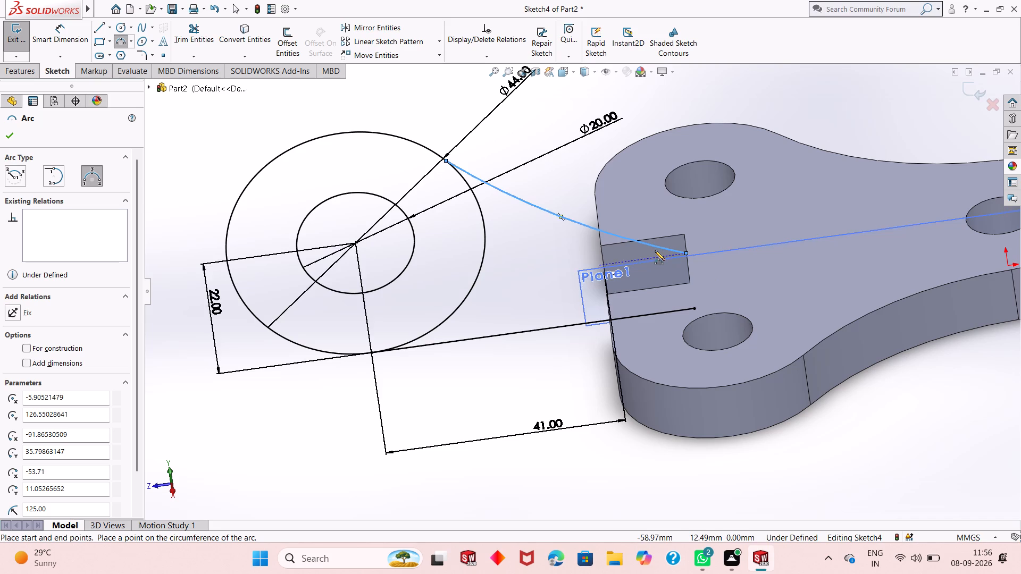
pyautogui.press('Escape')
pyautogui.press('Escape')
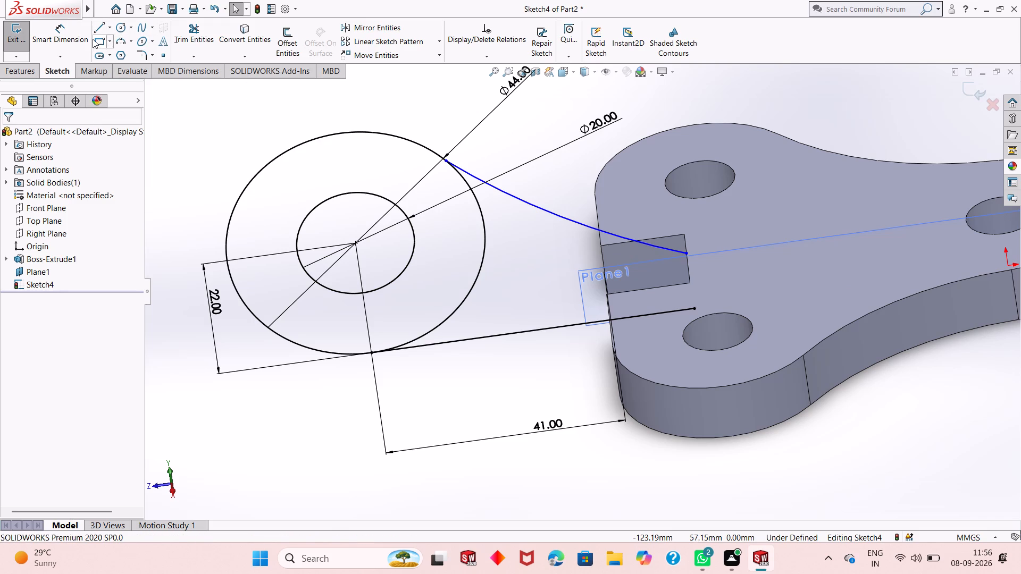
# Dimension the arc between the outer circle and the notch with a radius of 125 mm.
pyautogui.click(65, 36)
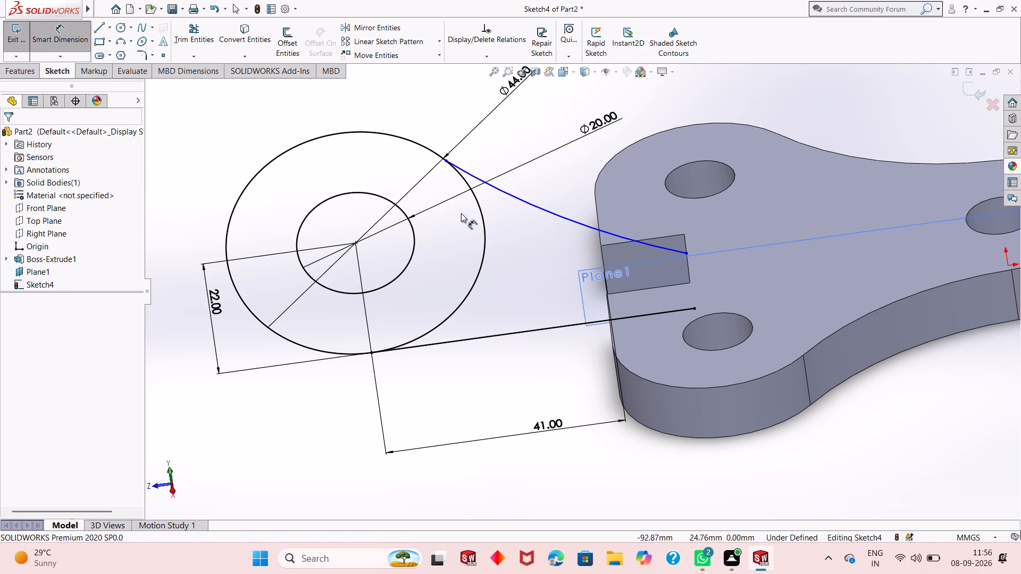
pyautogui.click(527, 202)
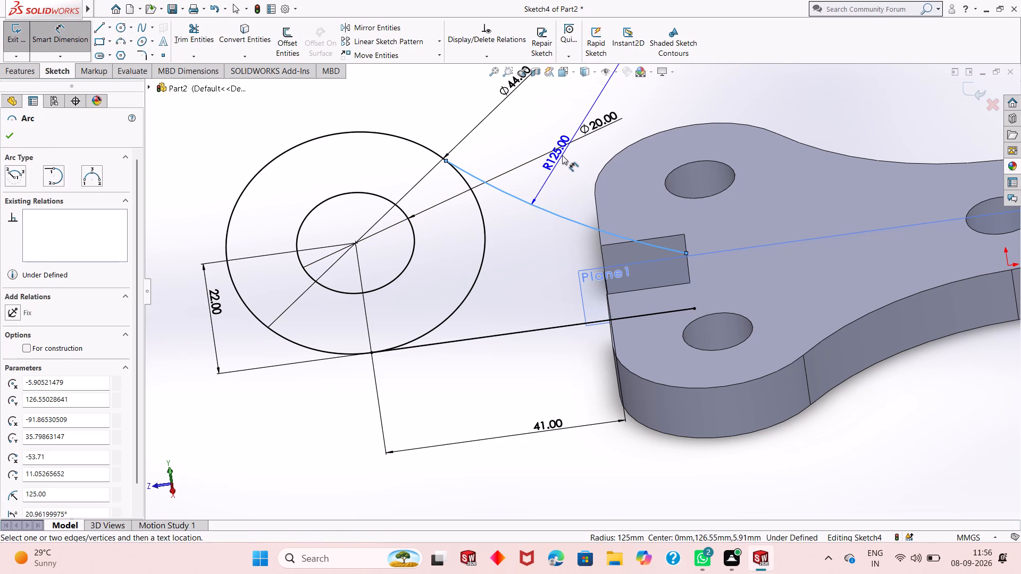
pyautogui.click(562, 155)
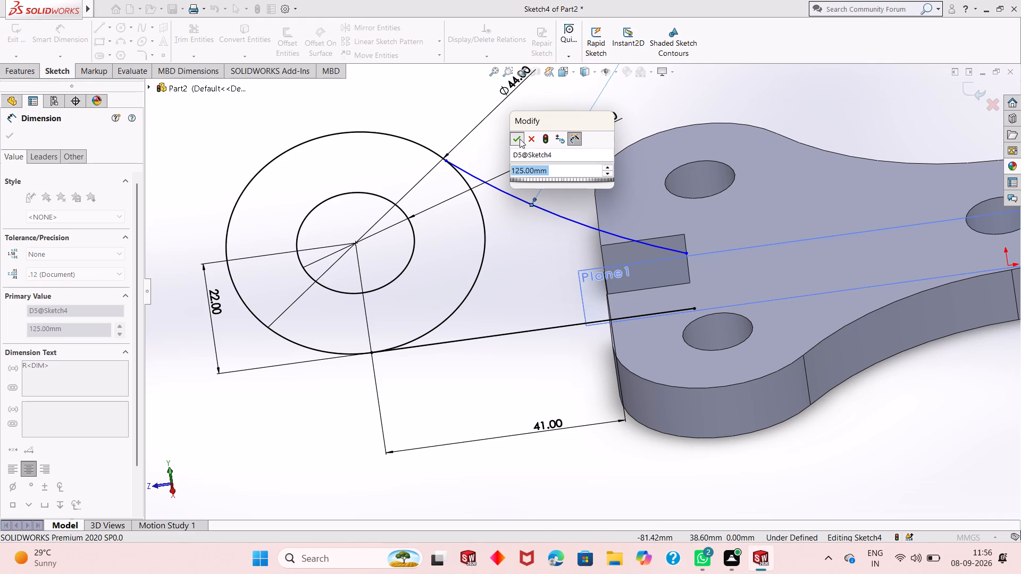
pyautogui.click(520, 139)
pyautogui.scroll(4, 496, 292)
pyautogui.moveTo(510, 283); pyautogui.dragTo(538, 272, button='middle')
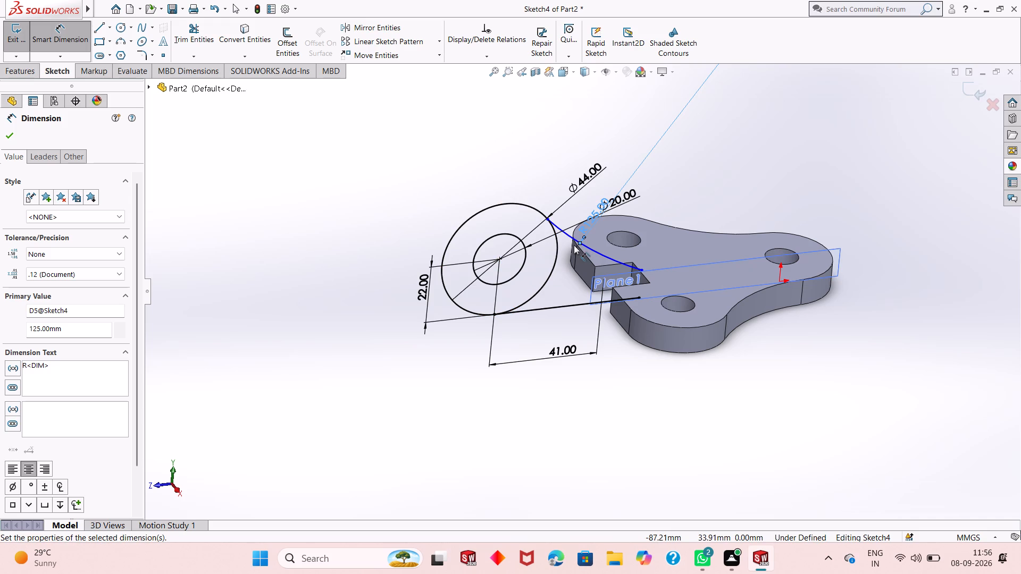
pyautogui.moveTo(584, 256); pyautogui.dragTo(557, 265, button='middle')
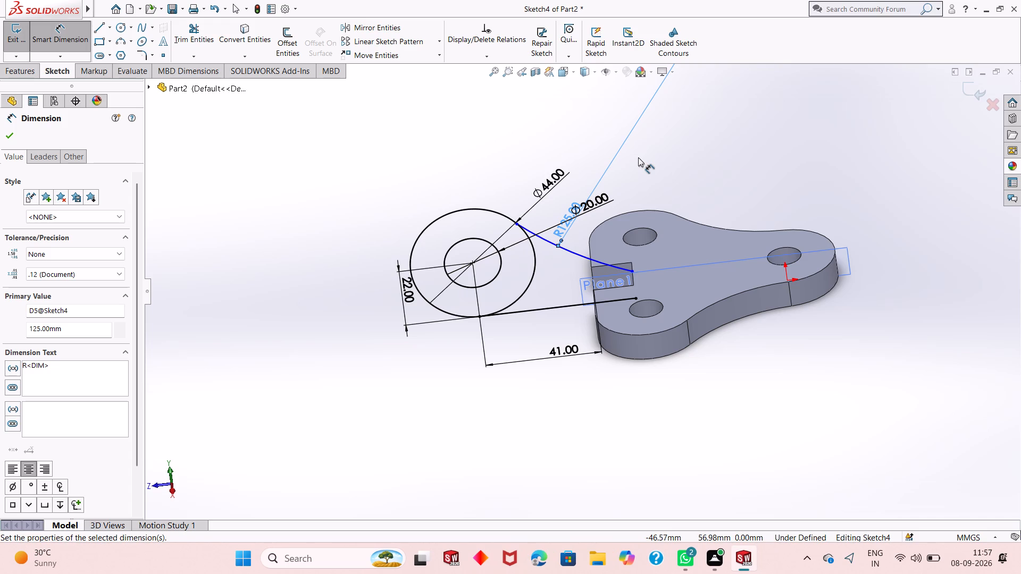
pyautogui.press('Escape')
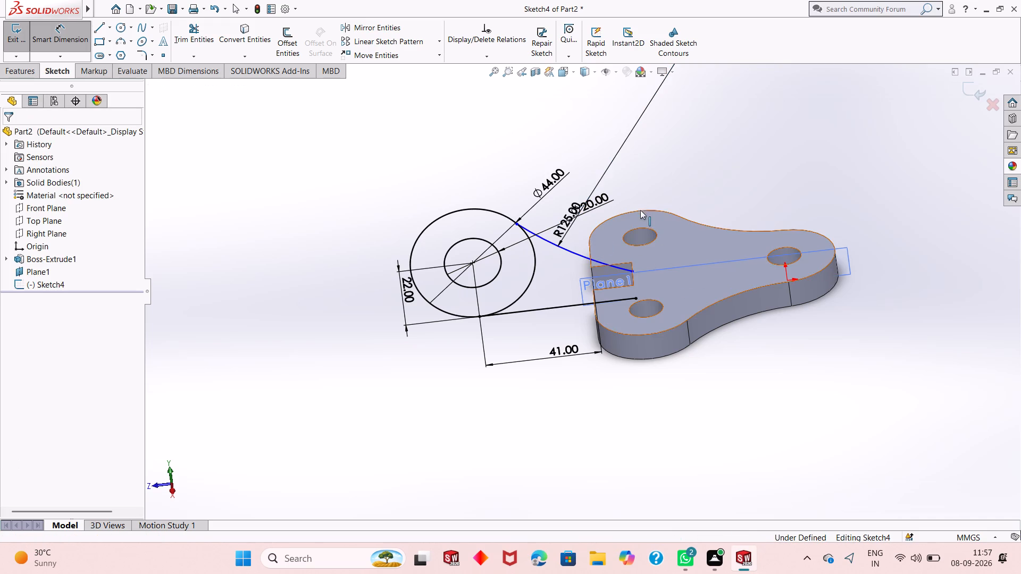
pyautogui.press('Escape')
pyautogui.press('Escape')
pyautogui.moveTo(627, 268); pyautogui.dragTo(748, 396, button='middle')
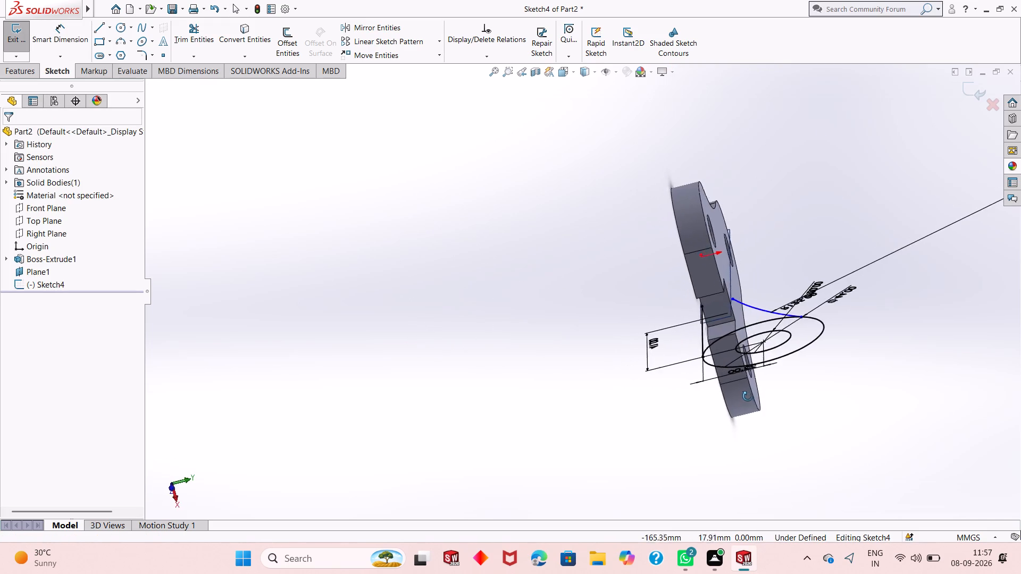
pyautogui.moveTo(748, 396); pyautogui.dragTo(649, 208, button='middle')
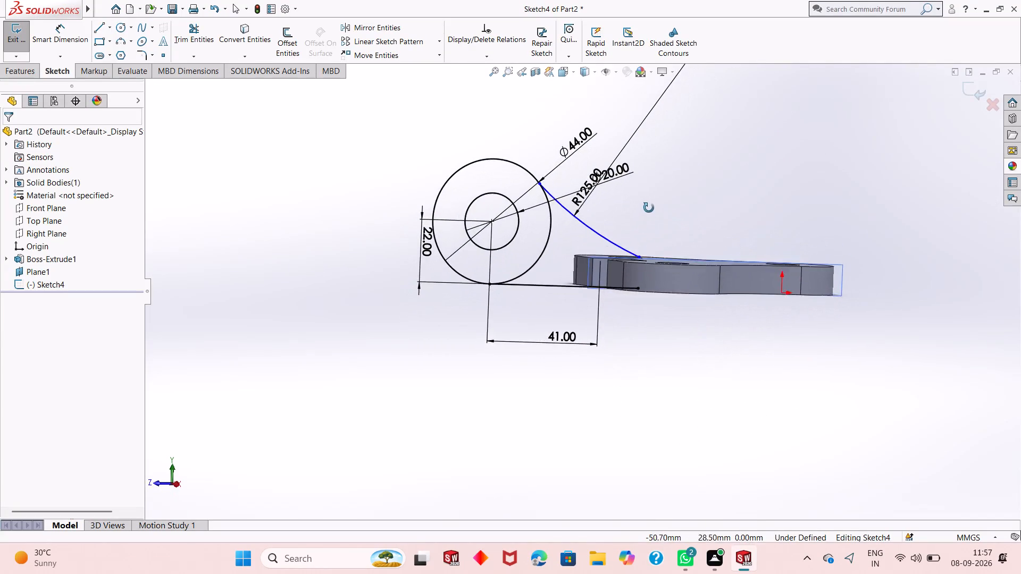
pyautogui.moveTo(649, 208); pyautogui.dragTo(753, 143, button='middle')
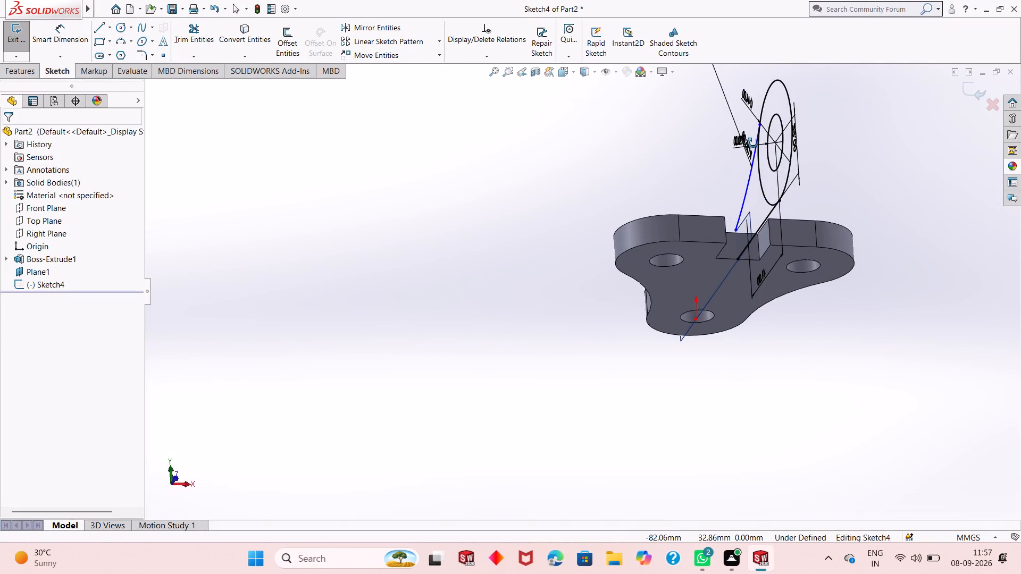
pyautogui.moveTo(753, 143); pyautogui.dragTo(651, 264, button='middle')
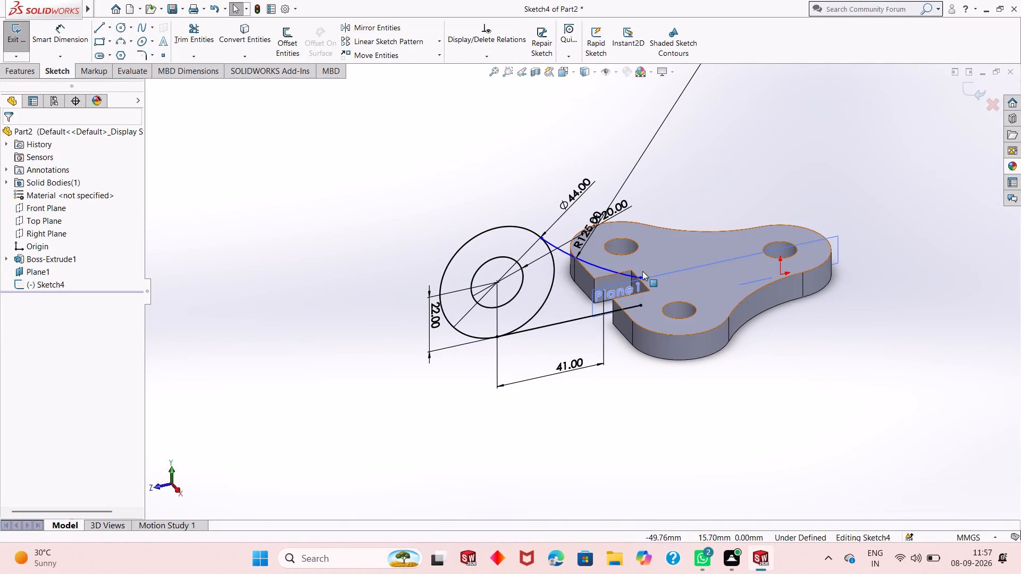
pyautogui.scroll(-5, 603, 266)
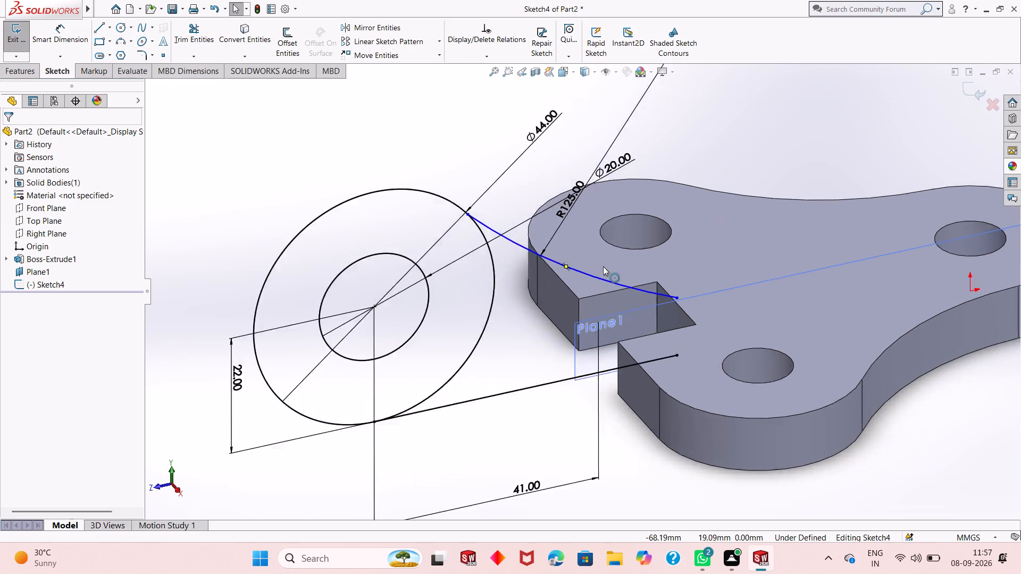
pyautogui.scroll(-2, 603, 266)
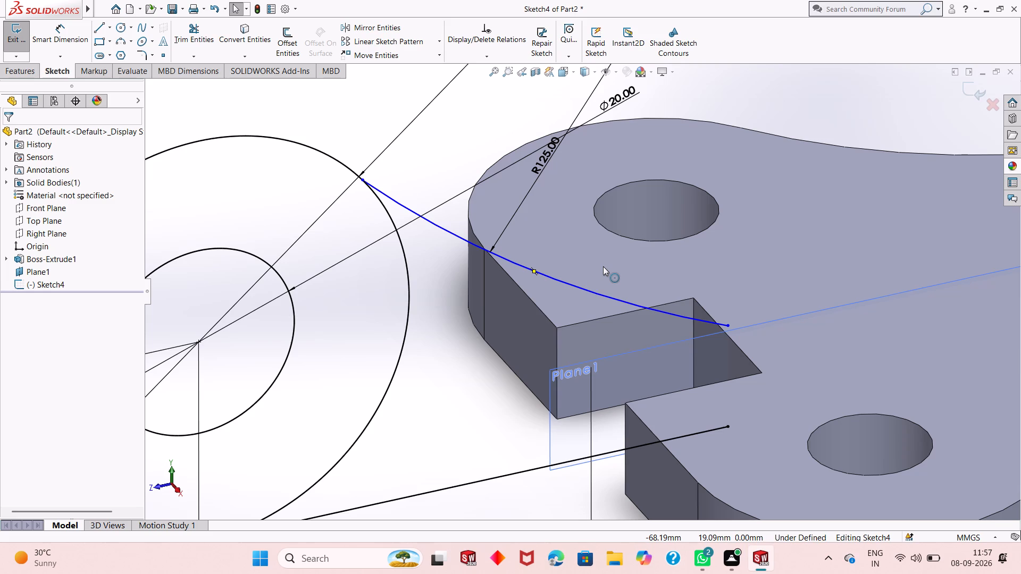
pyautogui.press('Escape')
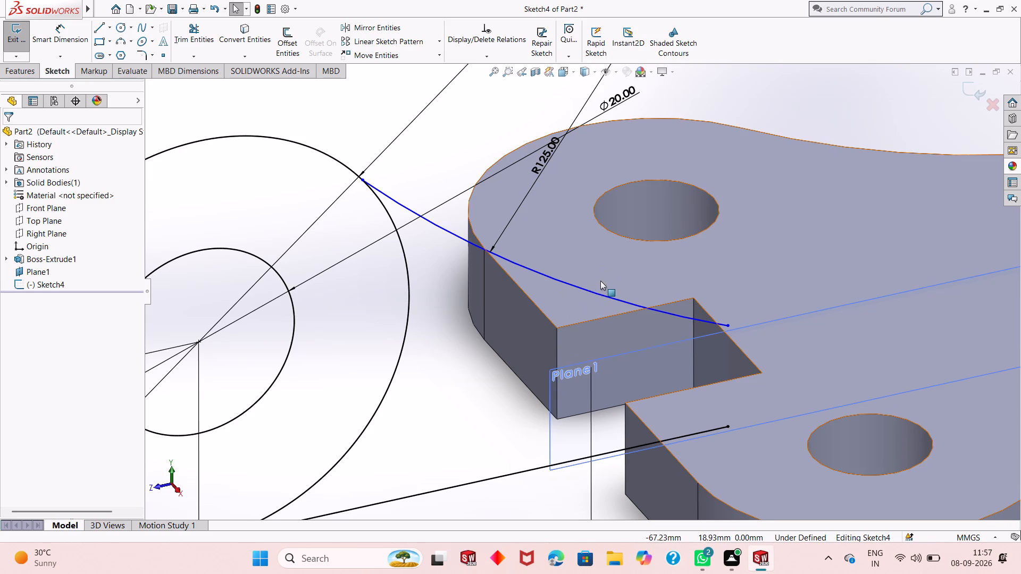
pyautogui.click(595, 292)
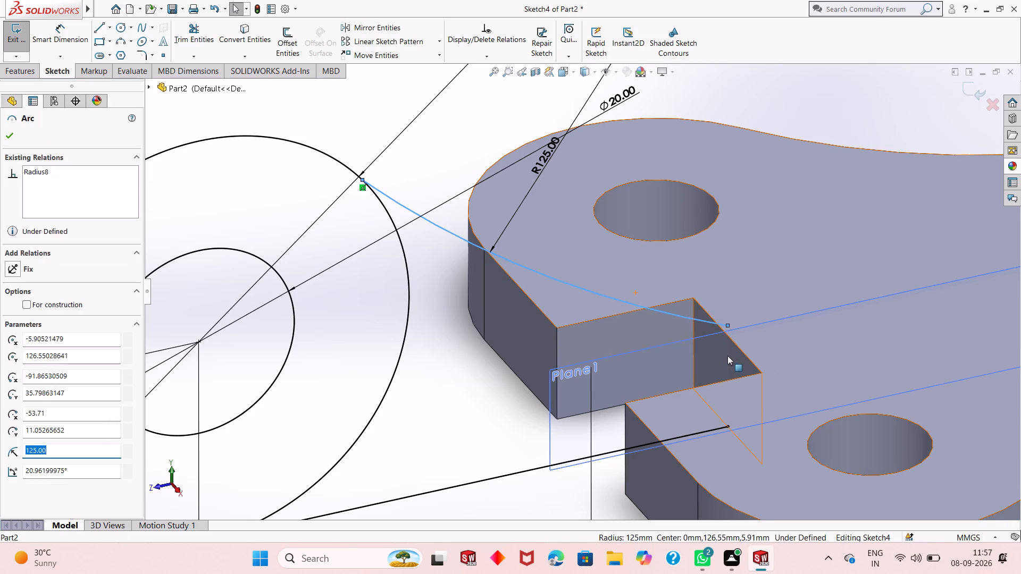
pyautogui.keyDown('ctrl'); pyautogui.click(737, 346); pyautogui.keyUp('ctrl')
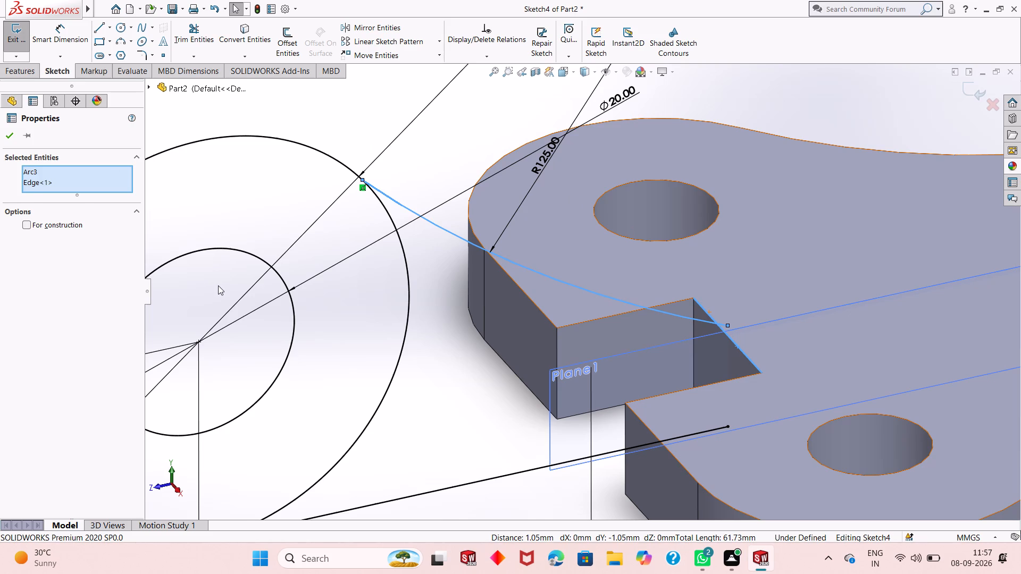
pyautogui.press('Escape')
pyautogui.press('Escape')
# Add a Tangent relation between the 125 mm radius arc and the 44 mm outer circle.
pyautogui.scroll(-1, 410, 260)
pyautogui.scroll(1, 422, 240)
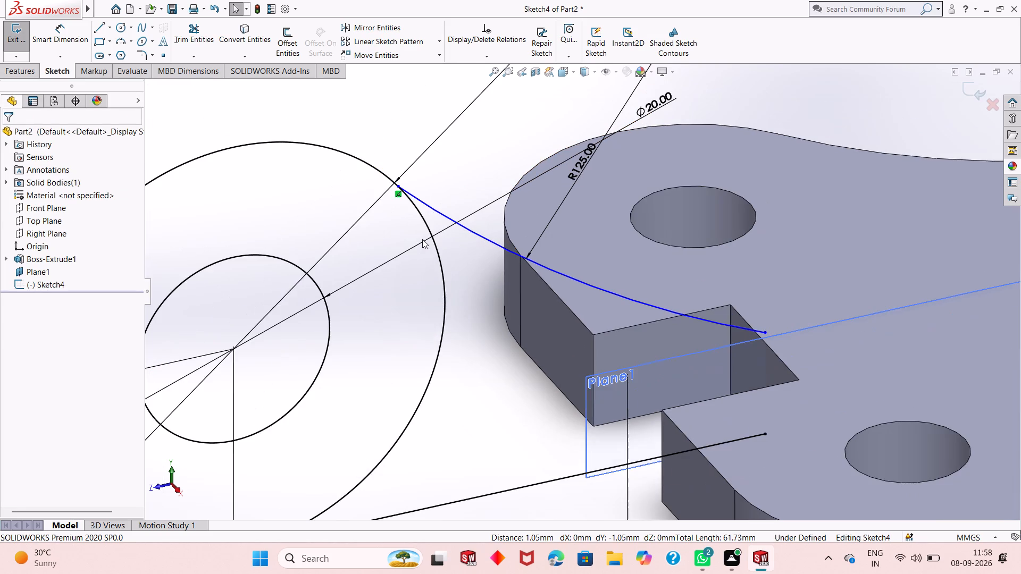
pyautogui.scroll(2, 422, 239)
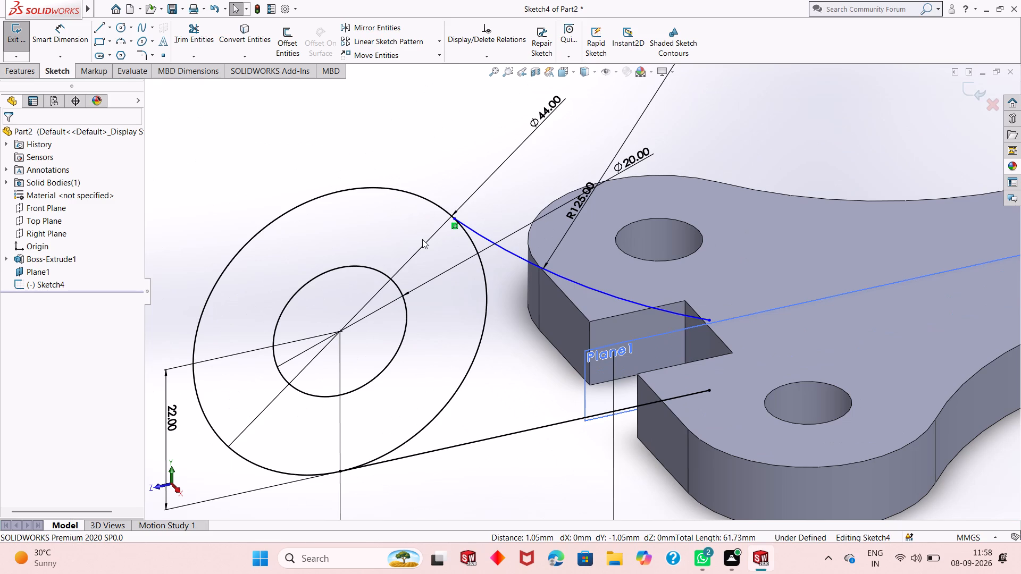
pyautogui.click(500, 247)
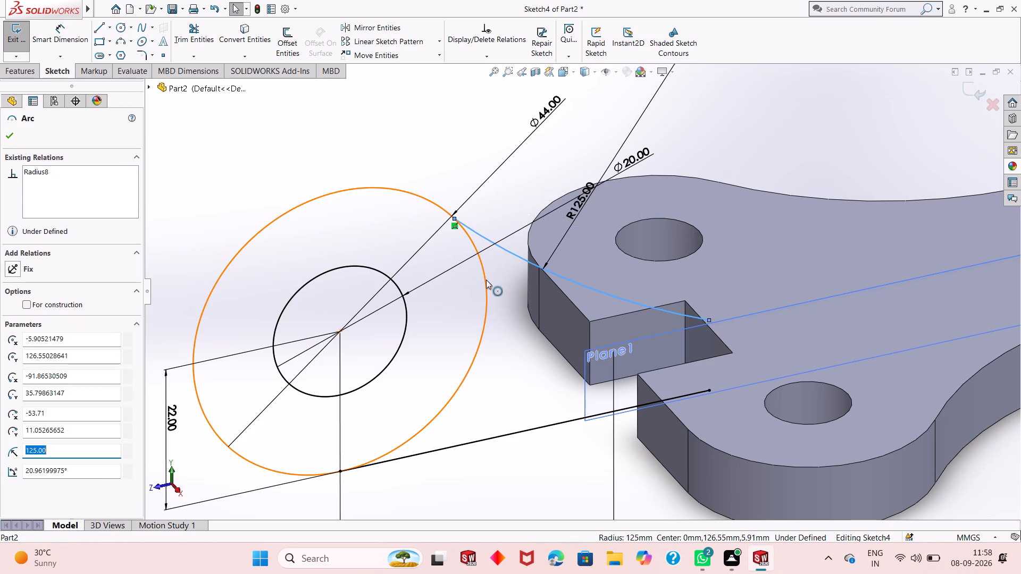
pyautogui.keyDown('ctrl'); pyautogui.click(486, 280); pyautogui.keyUp('ctrl')
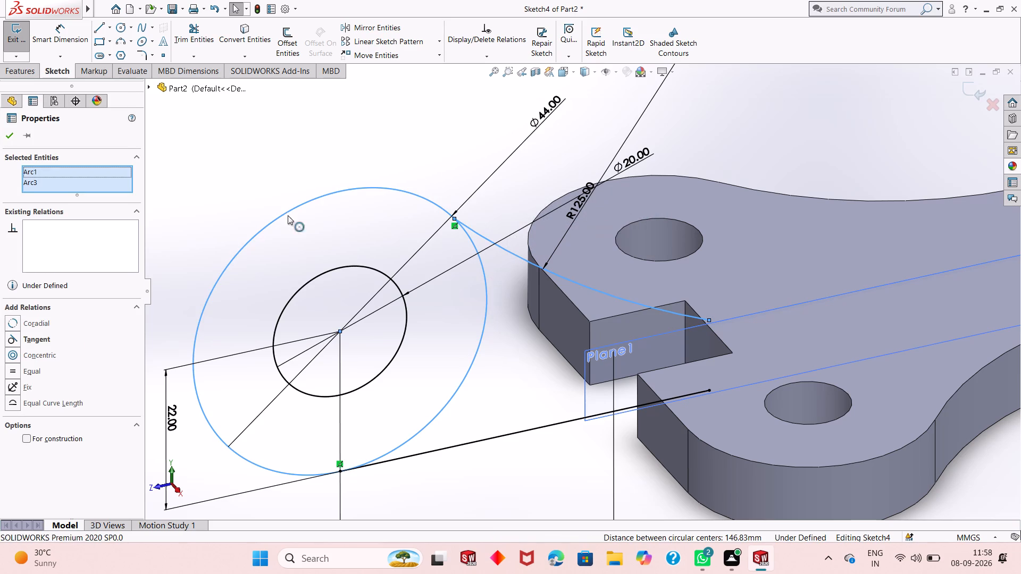
pyautogui.click(12, 343)
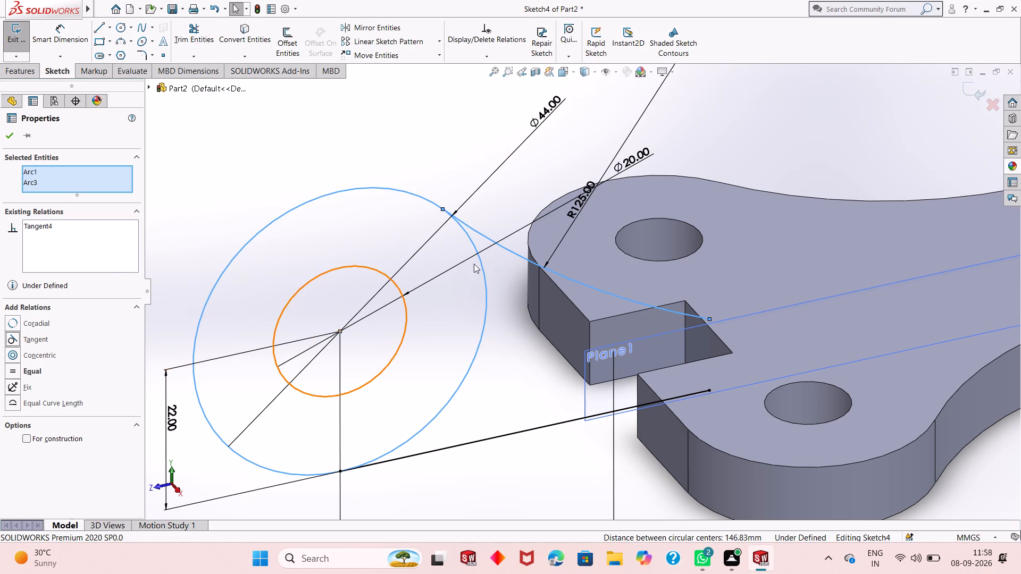
pyautogui.click(8, 138)
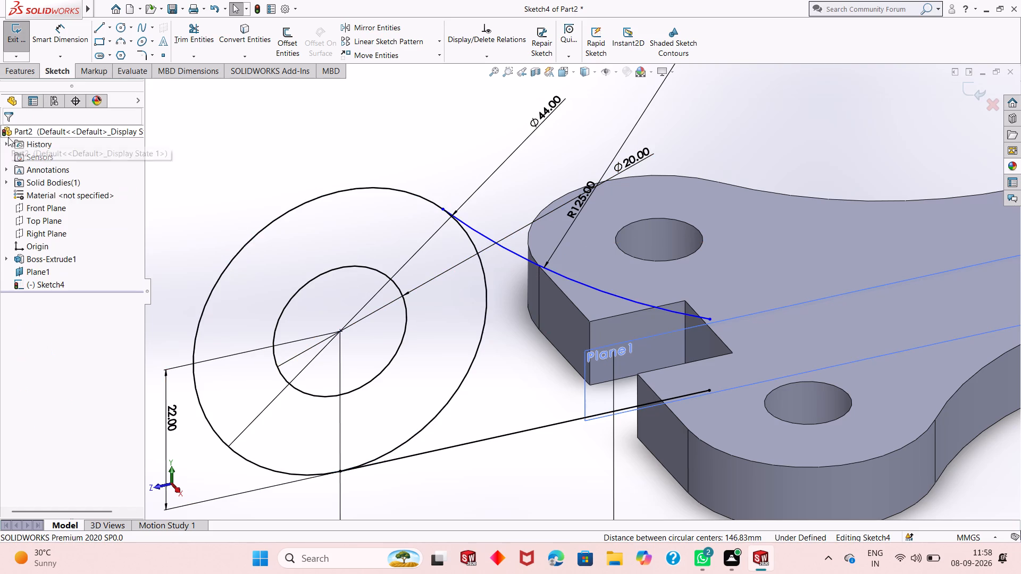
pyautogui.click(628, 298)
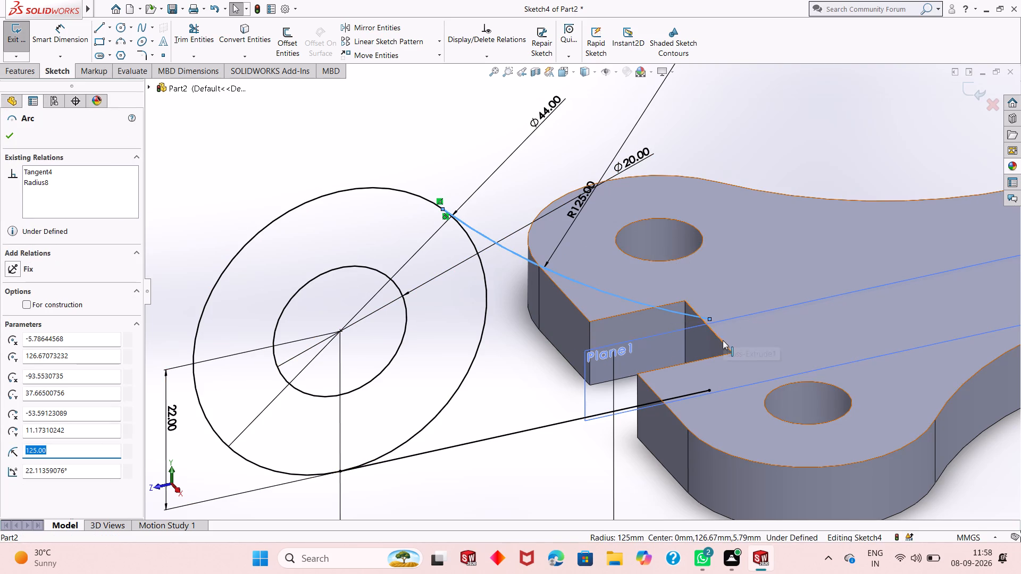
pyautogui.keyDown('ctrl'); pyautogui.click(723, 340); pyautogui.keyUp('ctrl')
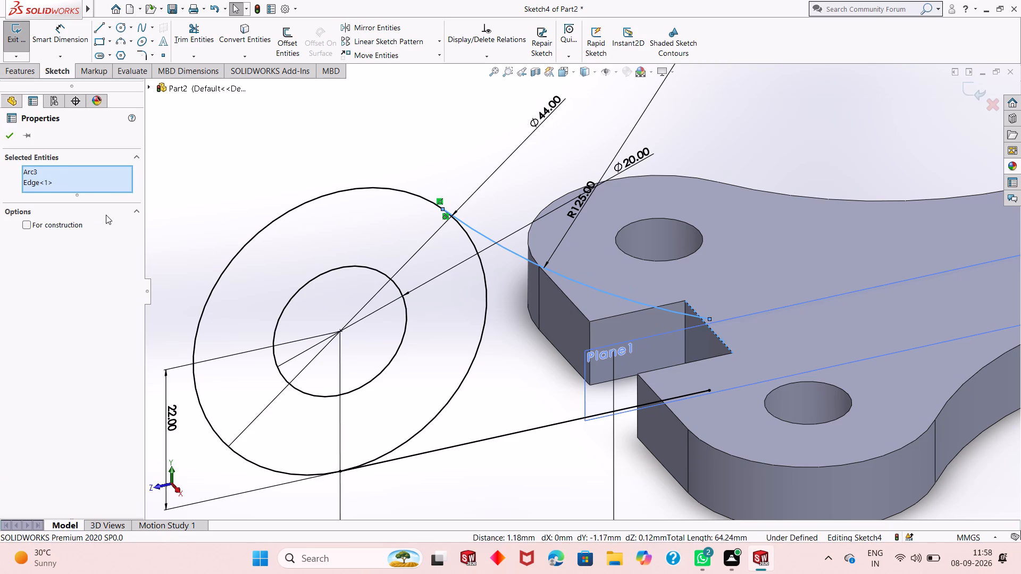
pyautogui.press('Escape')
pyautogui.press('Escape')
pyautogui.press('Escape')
# Add a Pierce relation between the arc's plate-side end point and the top edge of the notch's inner wall.
pyautogui.scroll(-4, 730, 328)
pyautogui.scroll(-3, 647, 331)
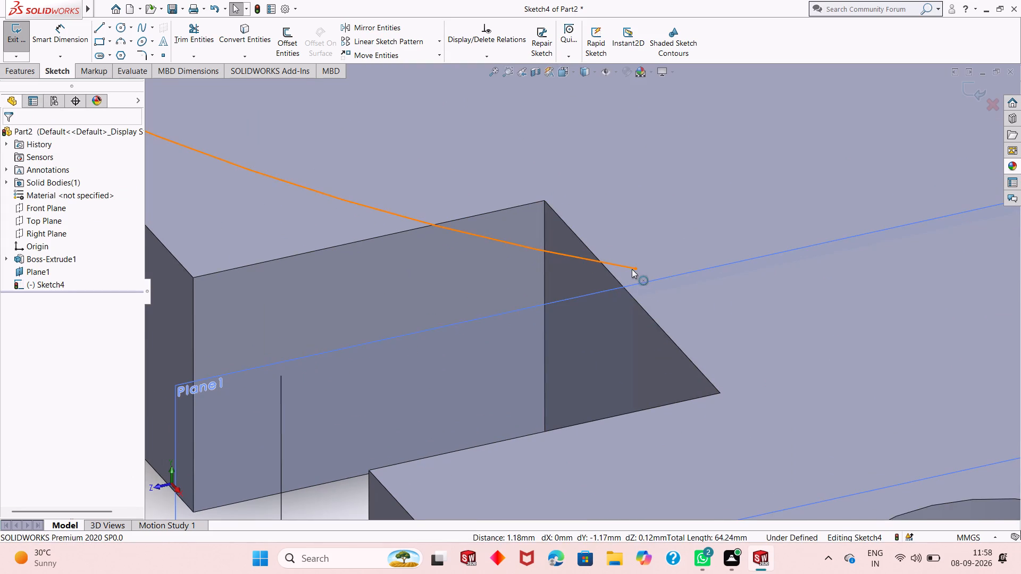
pyautogui.click(634, 271)
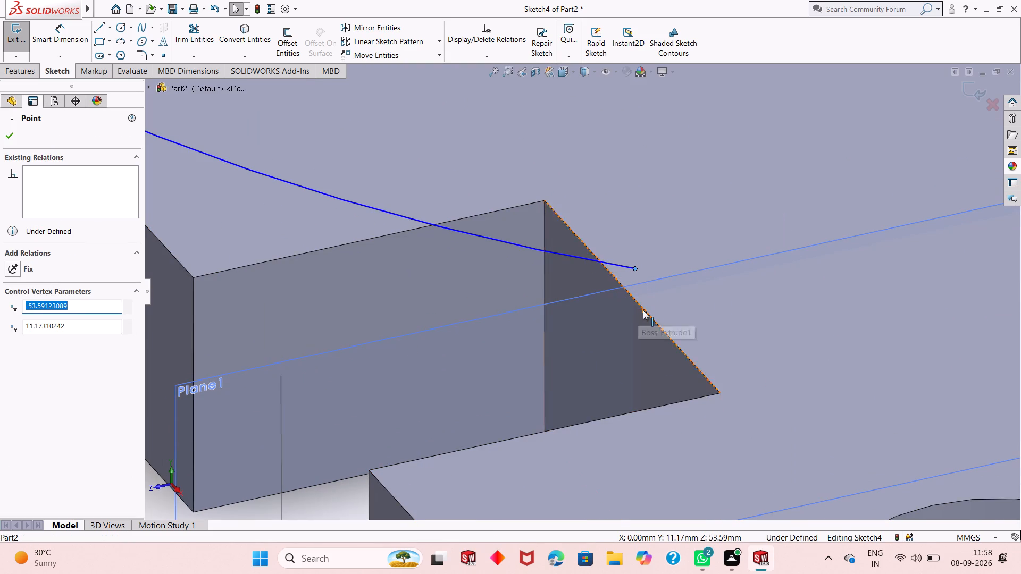
pyautogui.keyDown('ctrl'); pyautogui.click(643, 310); pyautogui.keyUp('ctrl')
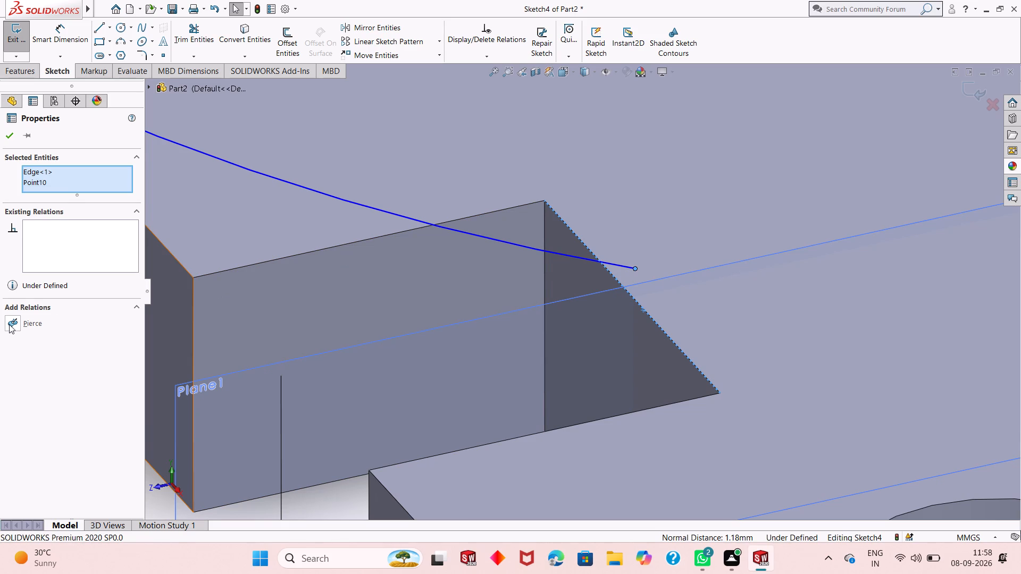
pyautogui.click(10, 324)
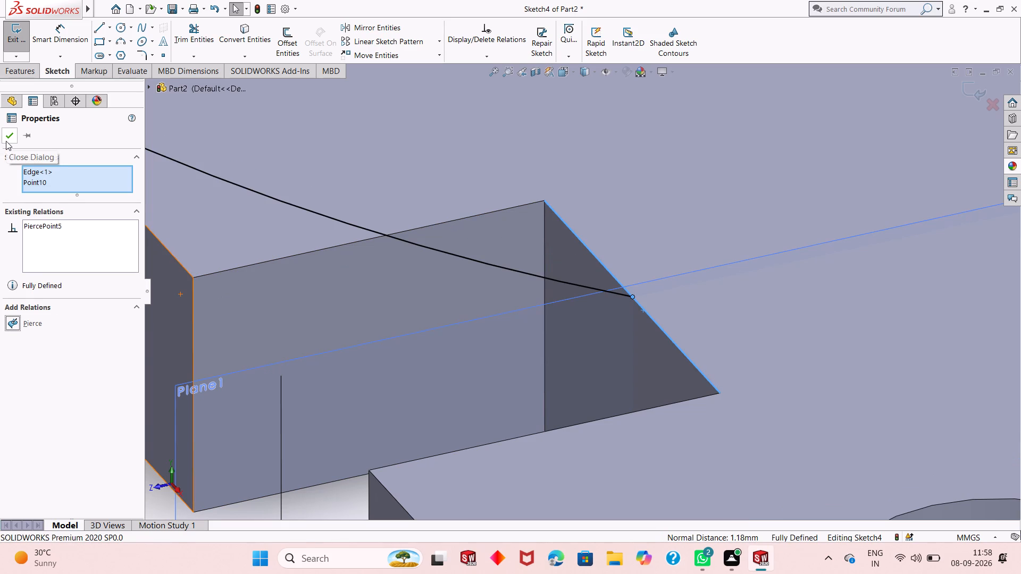
pyautogui.click(6, 141)
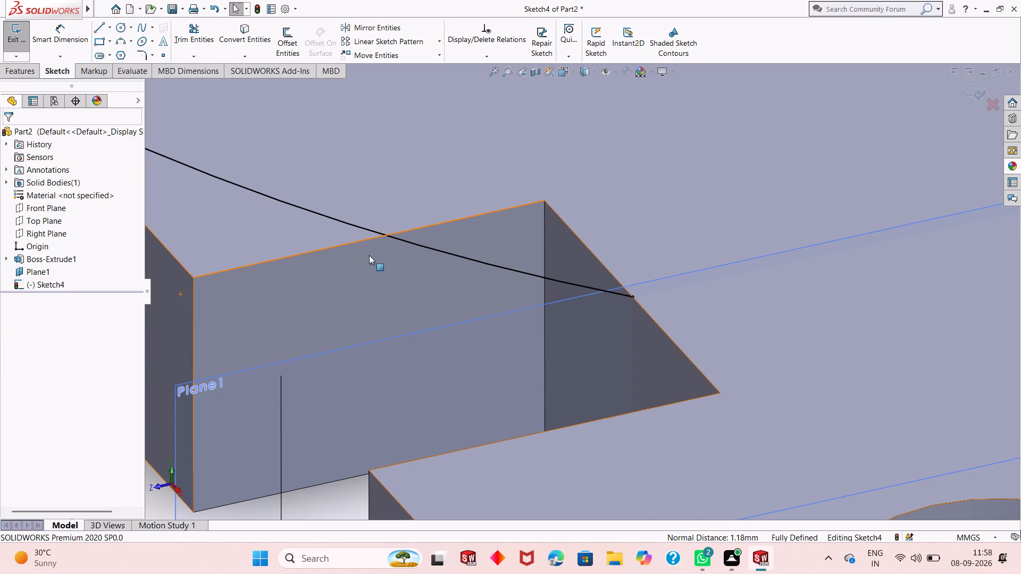
# Examine how the circles, line and arc of the sketch meet the plate's notch from several angles.
pyautogui.scroll(-4, 412, 255)
pyautogui.scroll(11, 437, 255)
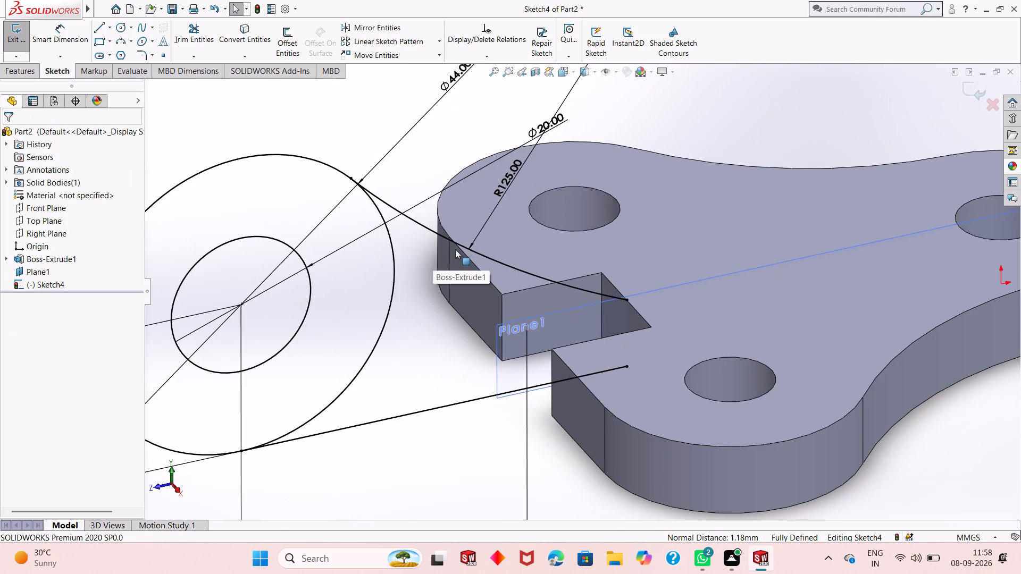
pyautogui.scroll(2, 455, 249)
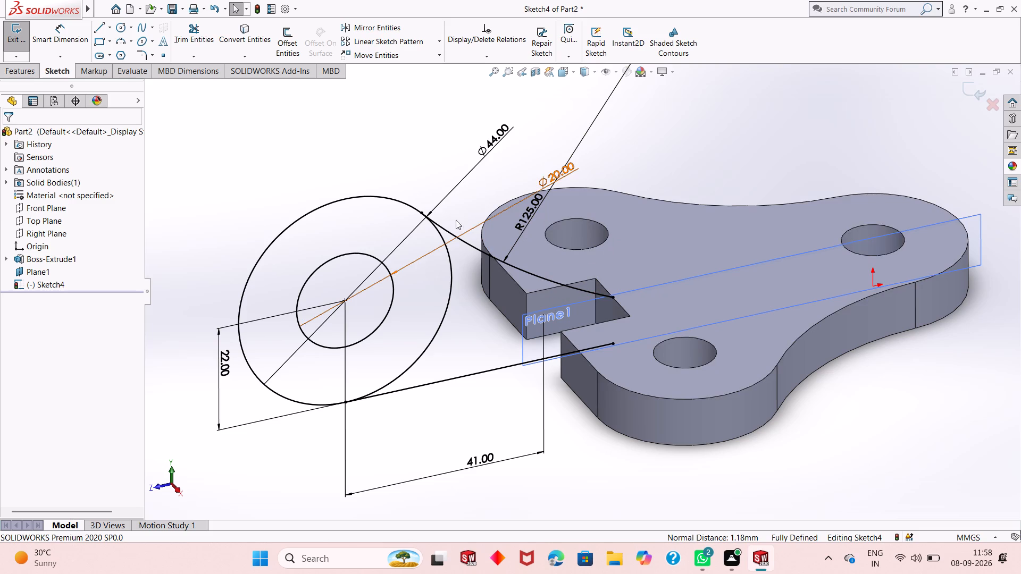
pyautogui.scroll(-2, 520, 266)
pyautogui.scroll(1, 520, 266)
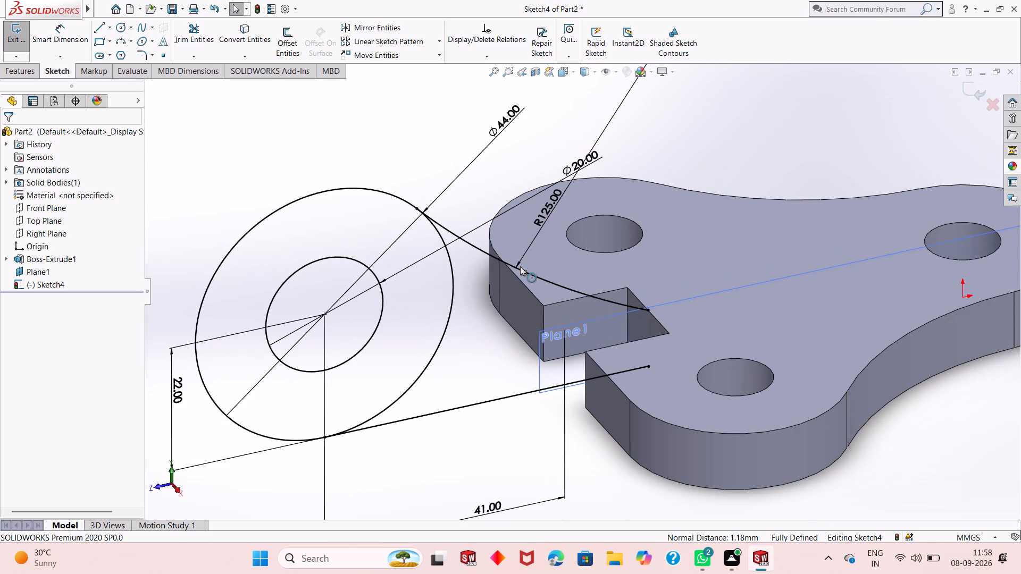
pyautogui.scroll(-1, 520, 266)
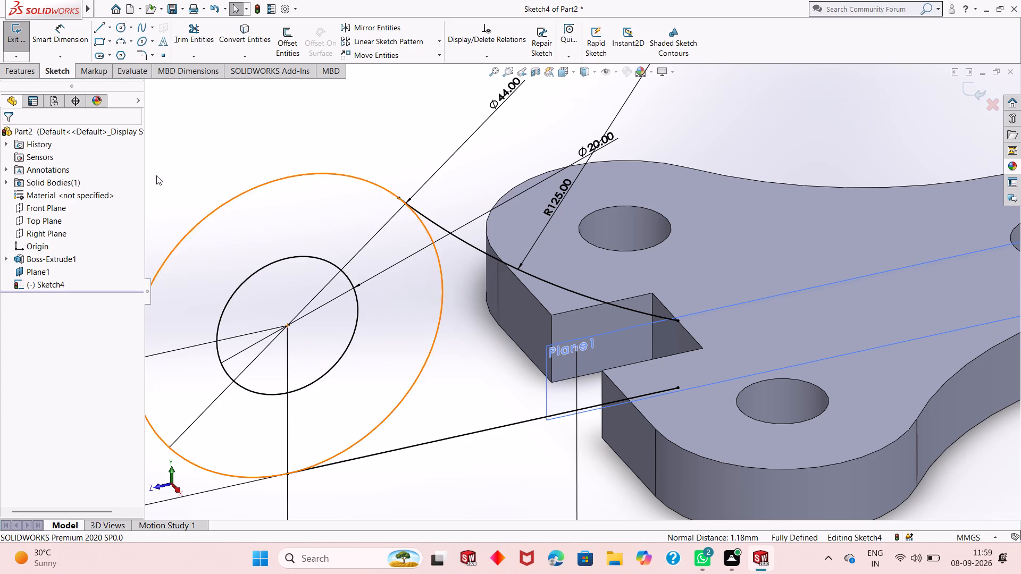
pyautogui.scroll(-4, 428, 291)
pyautogui.scroll(10, 428, 289)
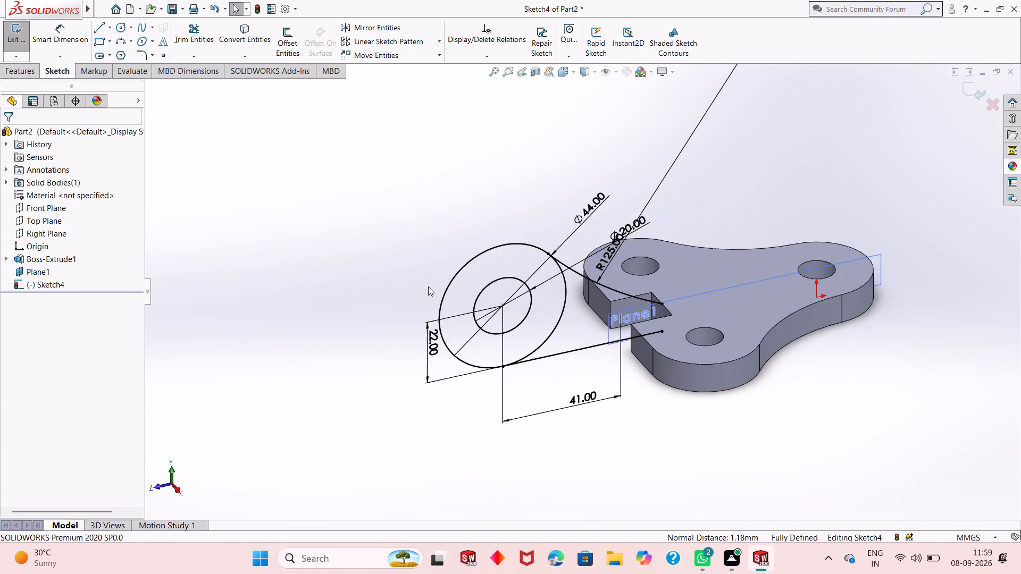
pyautogui.scroll(3, 428, 286)
pyautogui.scroll(-4, 627, 314)
pyautogui.moveTo(604, 303); pyautogui.dragTo(651, 285, button='middle')
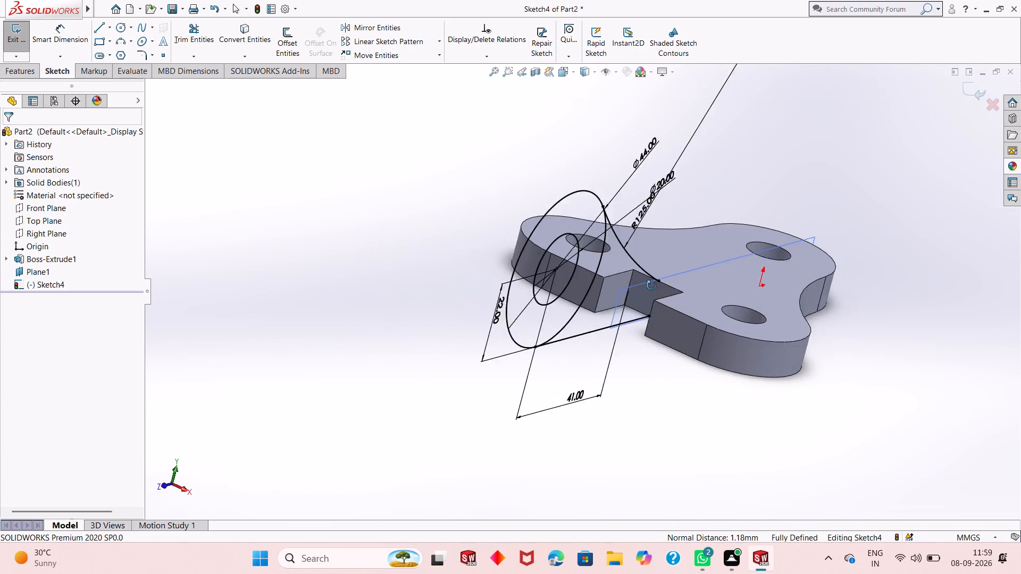
pyautogui.moveTo(651, 285); pyautogui.dragTo(656, 301, button='middle')
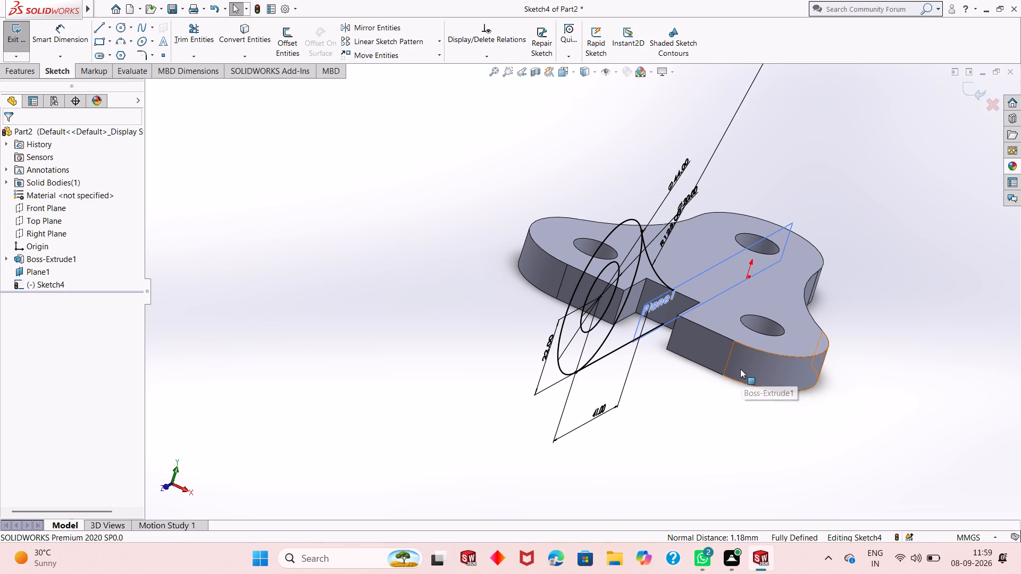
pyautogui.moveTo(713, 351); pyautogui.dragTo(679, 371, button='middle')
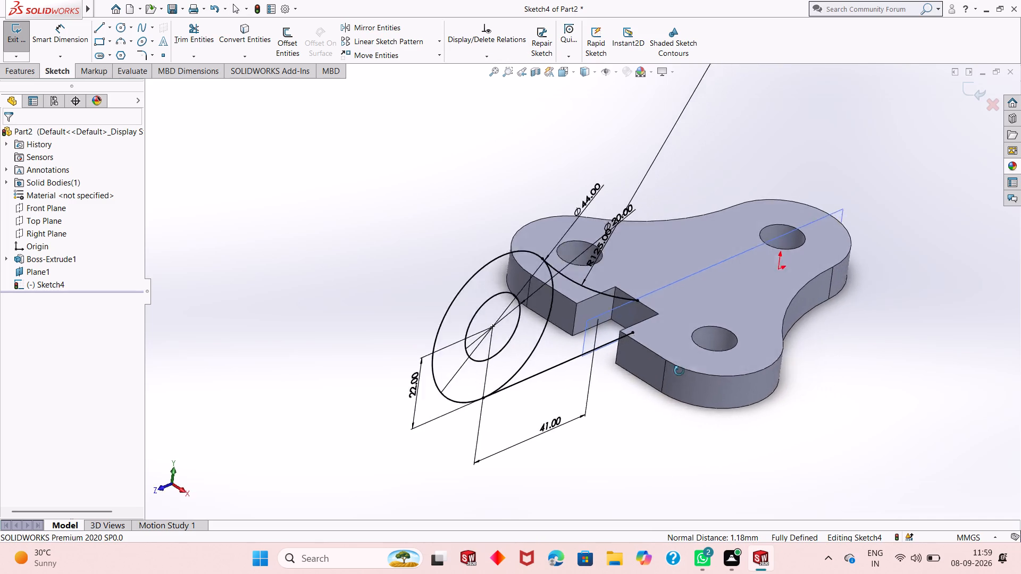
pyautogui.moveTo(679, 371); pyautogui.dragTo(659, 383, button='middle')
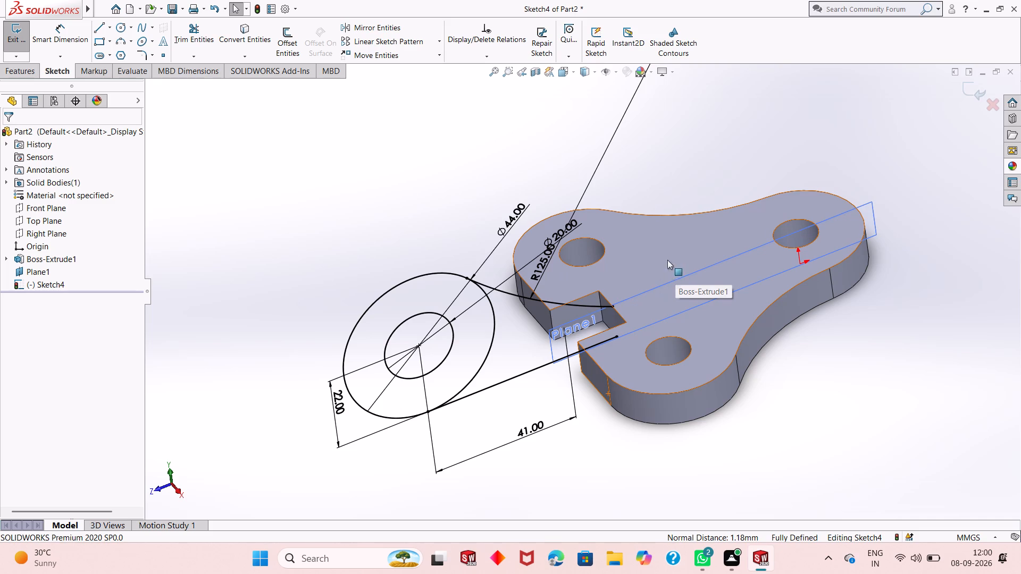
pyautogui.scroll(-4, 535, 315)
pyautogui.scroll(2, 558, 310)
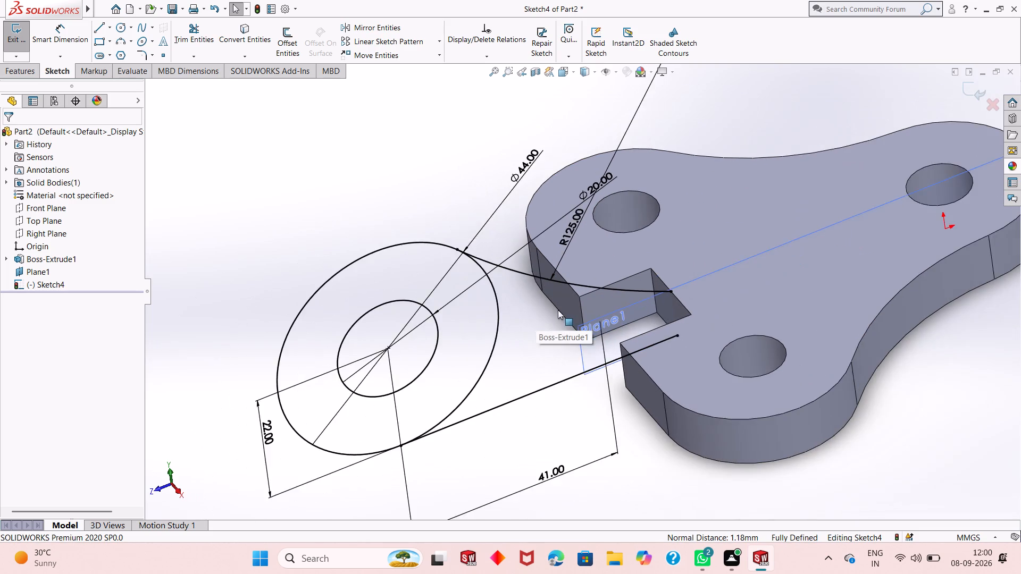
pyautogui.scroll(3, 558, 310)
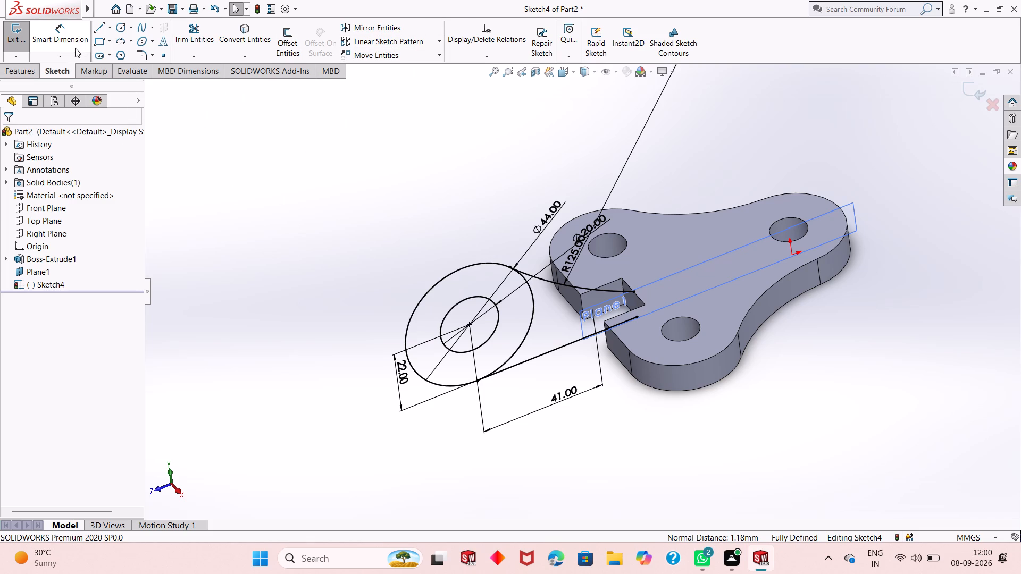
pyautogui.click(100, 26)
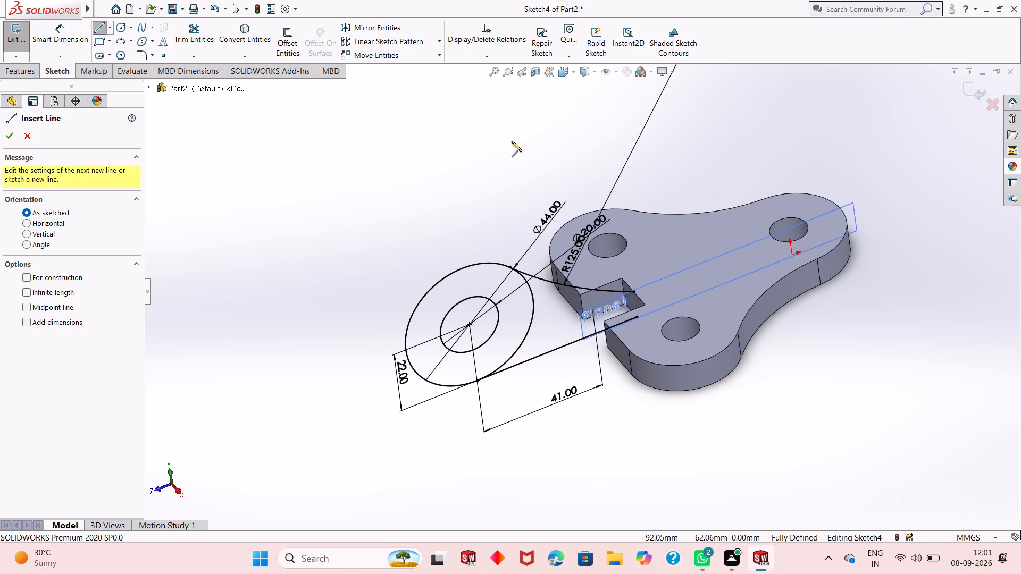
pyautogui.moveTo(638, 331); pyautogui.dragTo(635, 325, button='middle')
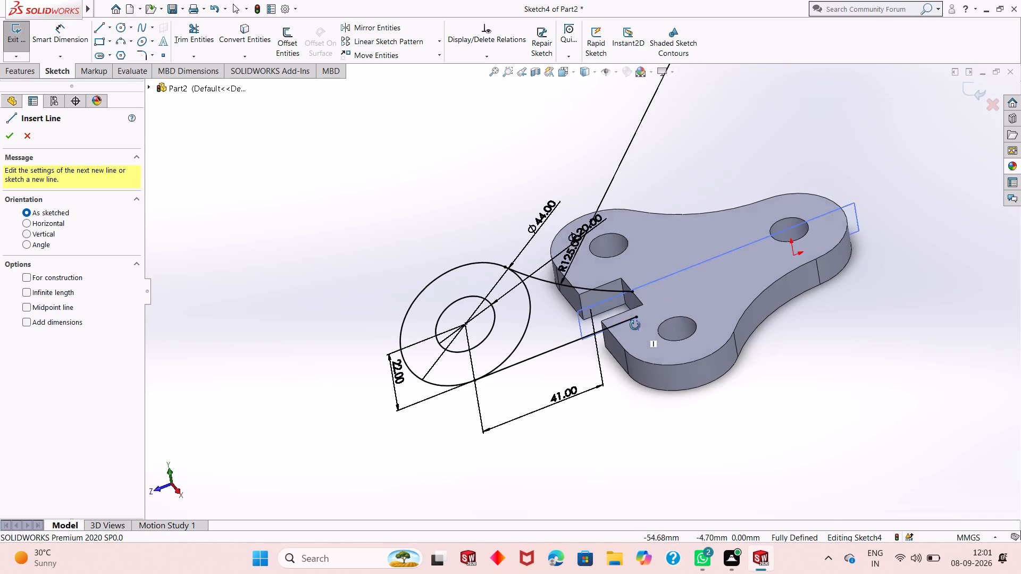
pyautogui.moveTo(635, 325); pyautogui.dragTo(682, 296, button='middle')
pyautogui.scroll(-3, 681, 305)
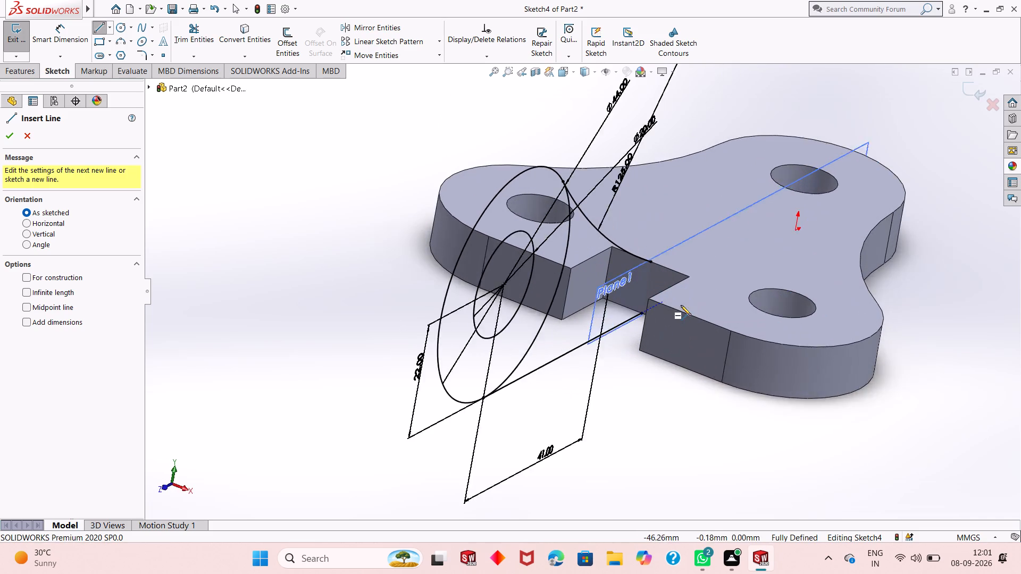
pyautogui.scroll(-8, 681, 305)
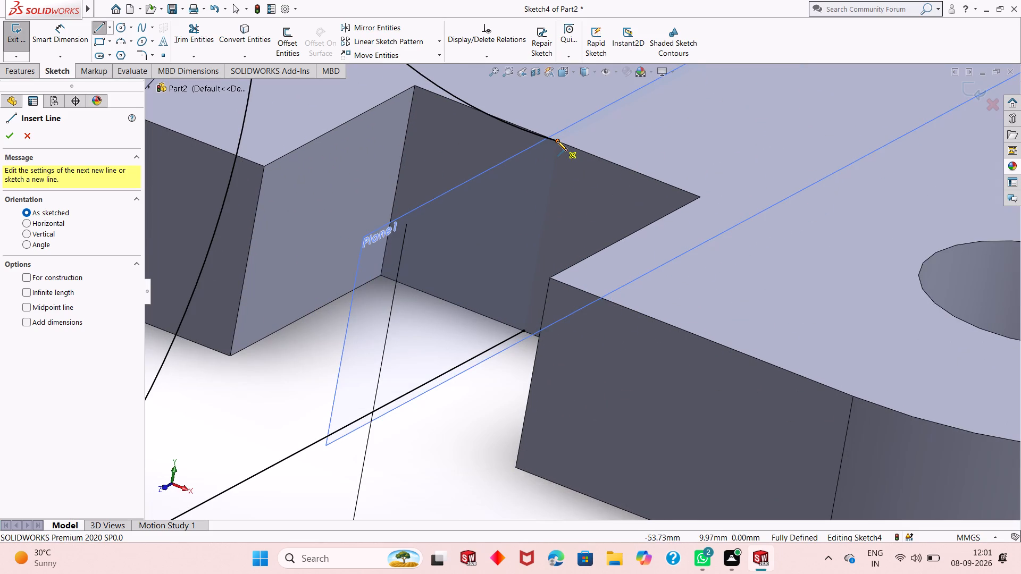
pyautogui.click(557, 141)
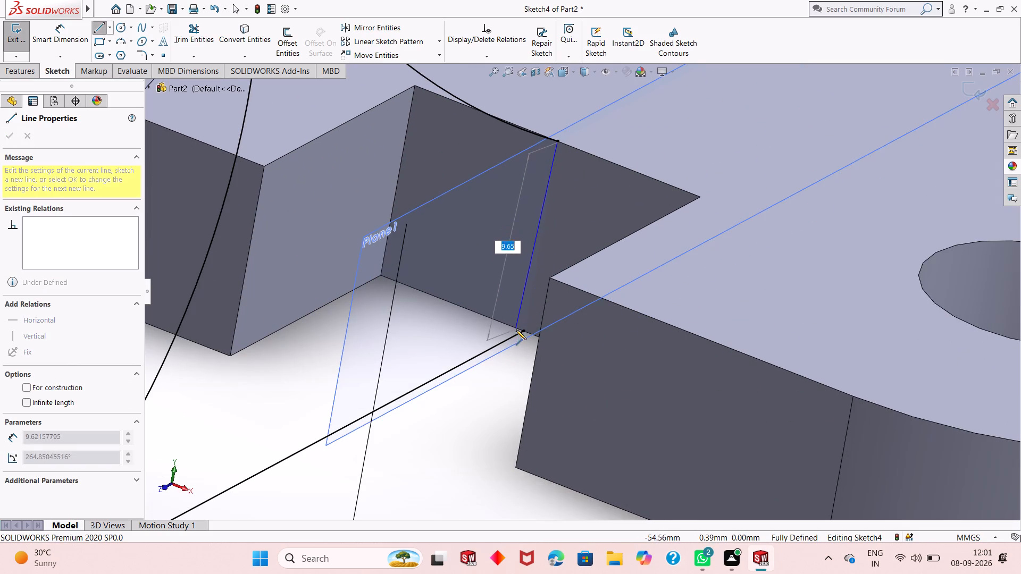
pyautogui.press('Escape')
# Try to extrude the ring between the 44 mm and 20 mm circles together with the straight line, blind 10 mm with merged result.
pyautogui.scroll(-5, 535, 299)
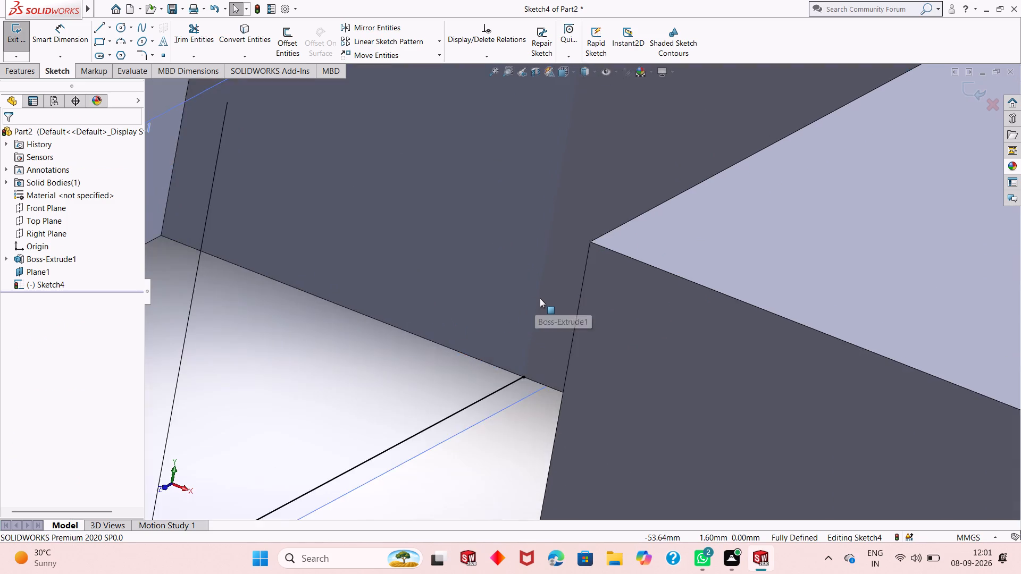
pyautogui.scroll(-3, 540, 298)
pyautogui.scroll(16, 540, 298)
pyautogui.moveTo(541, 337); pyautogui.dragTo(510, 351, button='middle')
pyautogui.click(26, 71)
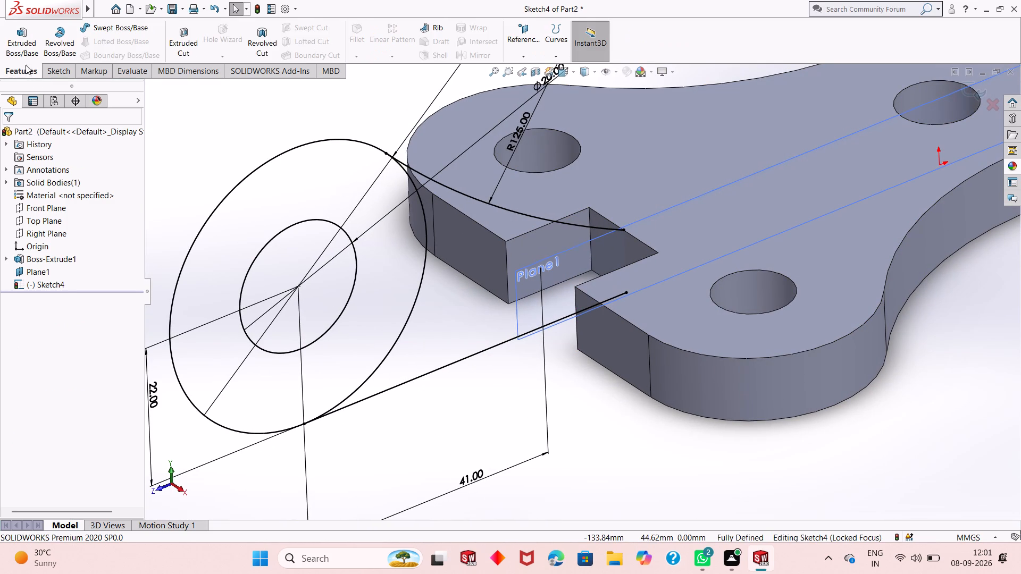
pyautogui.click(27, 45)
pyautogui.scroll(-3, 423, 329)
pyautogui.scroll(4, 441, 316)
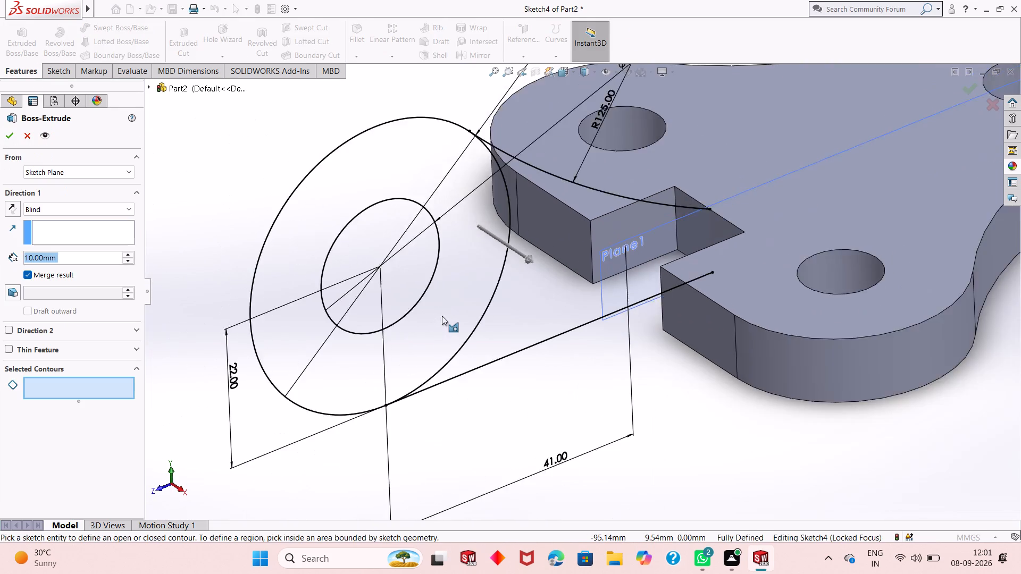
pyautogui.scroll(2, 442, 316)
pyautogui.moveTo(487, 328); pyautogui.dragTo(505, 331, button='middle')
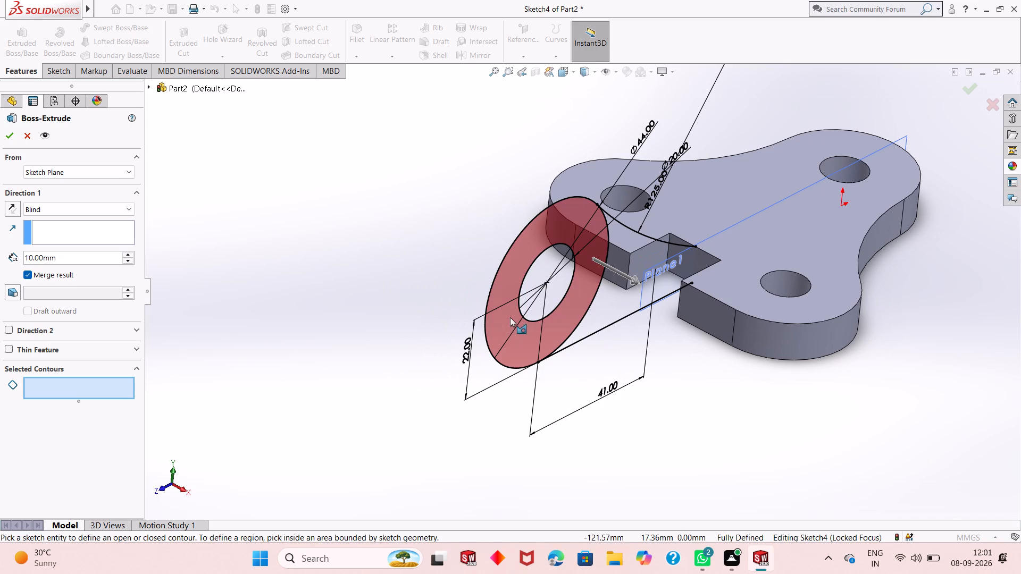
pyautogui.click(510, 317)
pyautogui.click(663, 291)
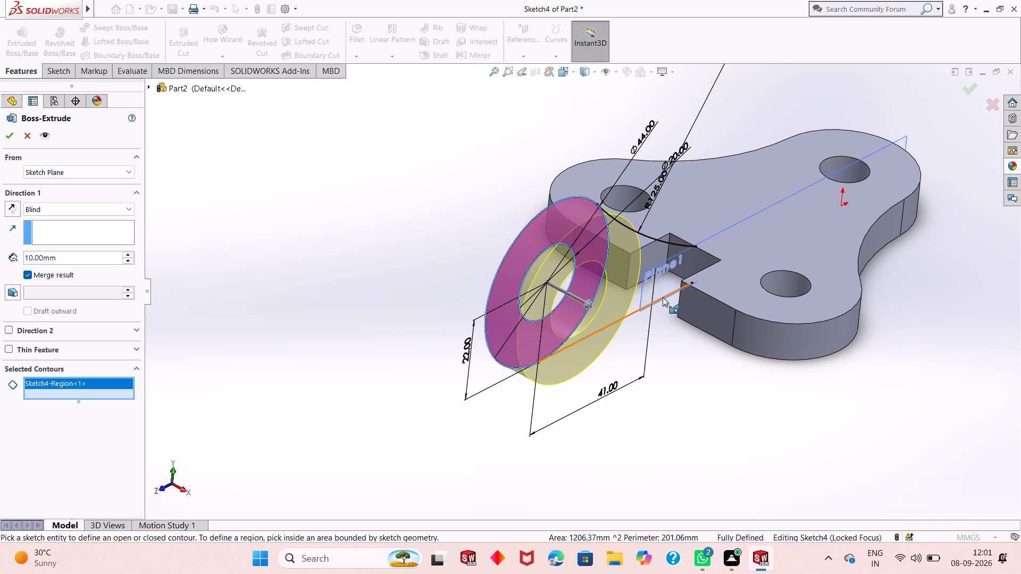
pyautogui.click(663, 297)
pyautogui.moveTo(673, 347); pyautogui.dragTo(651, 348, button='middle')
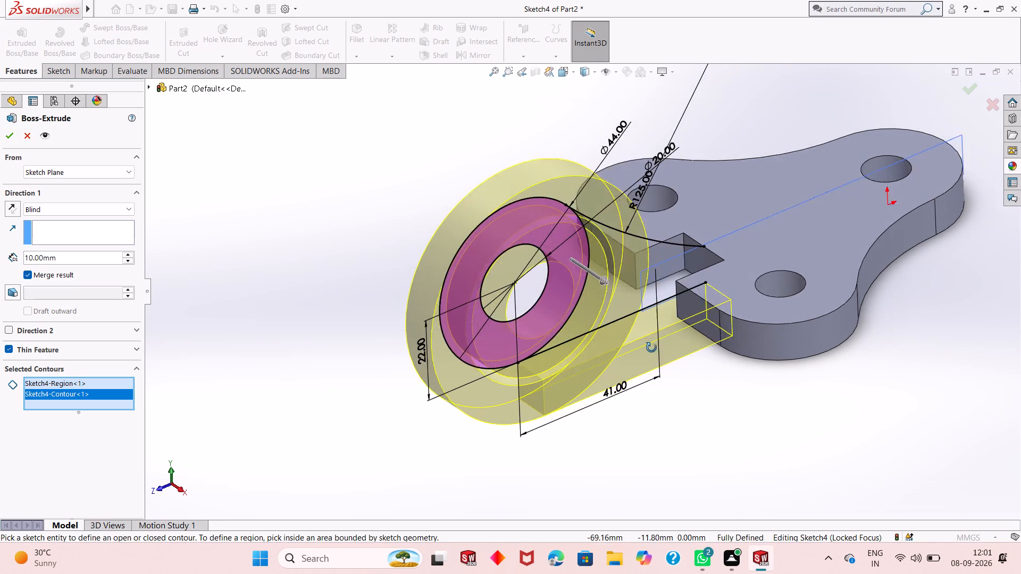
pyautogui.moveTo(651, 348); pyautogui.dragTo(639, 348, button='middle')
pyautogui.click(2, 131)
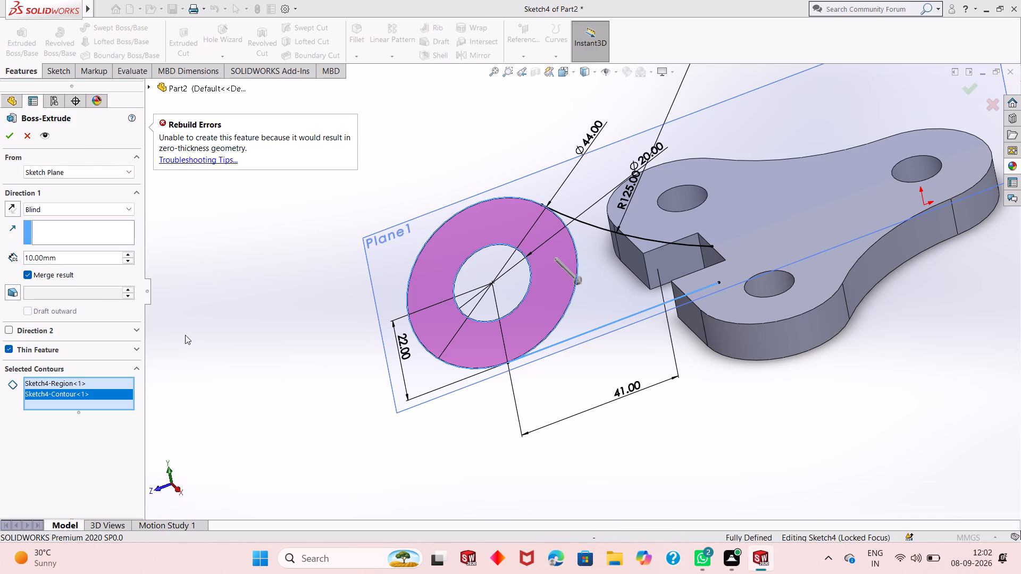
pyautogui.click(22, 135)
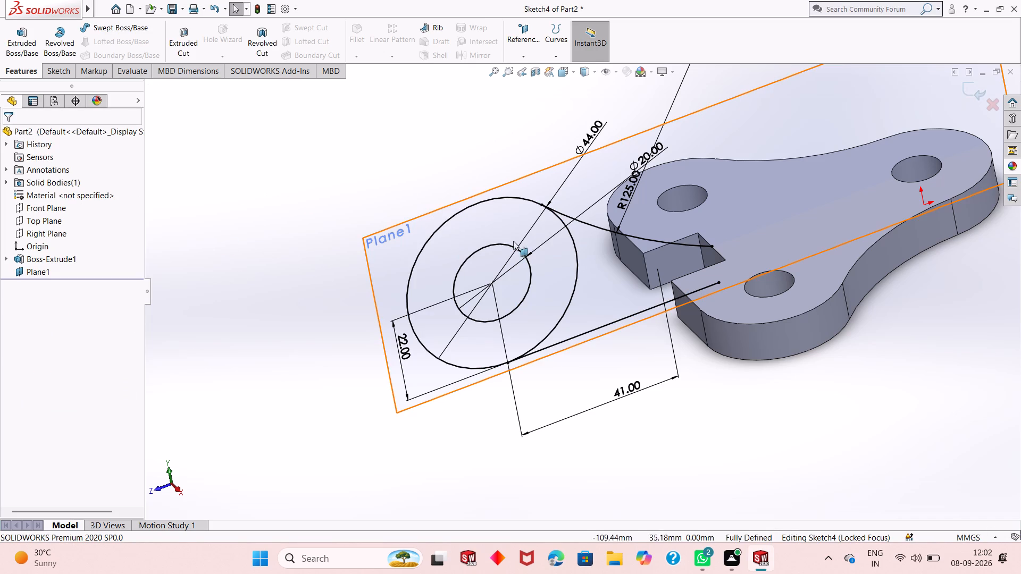
# Draw a vertical 10 mm line at the notch's inner wall from the R125 arc's end point to the straight line's end point.
pyautogui.moveTo(658, 234); pyautogui.dragTo(704, 234, button='middle')
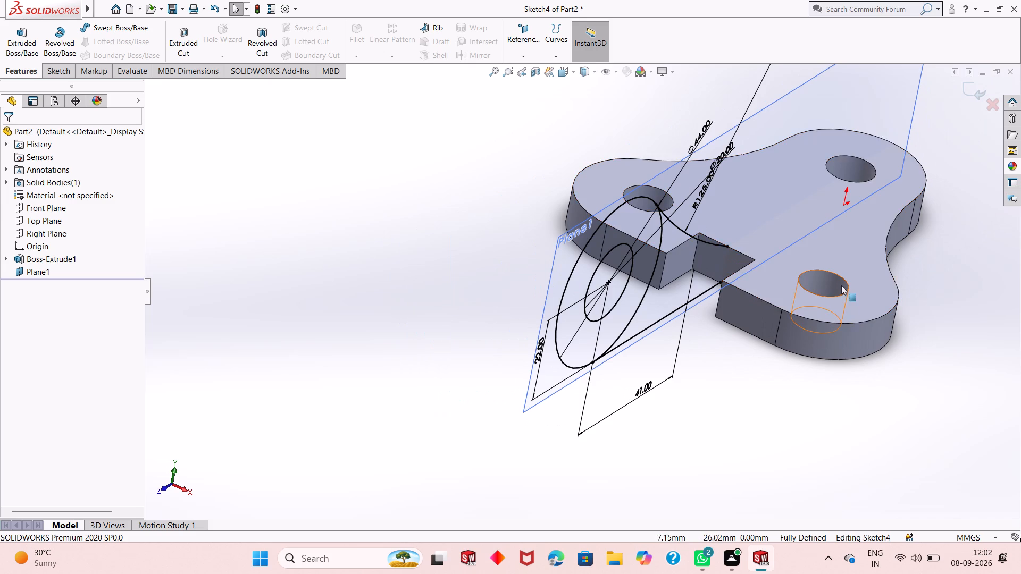
pyautogui.scroll(-6, 725, 252)
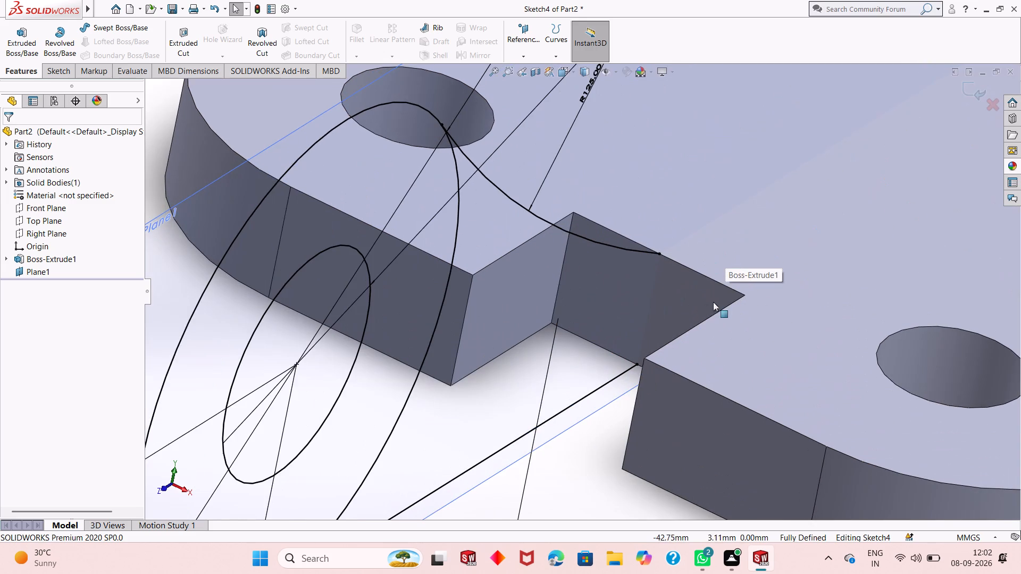
pyautogui.scroll(1, 705, 314)
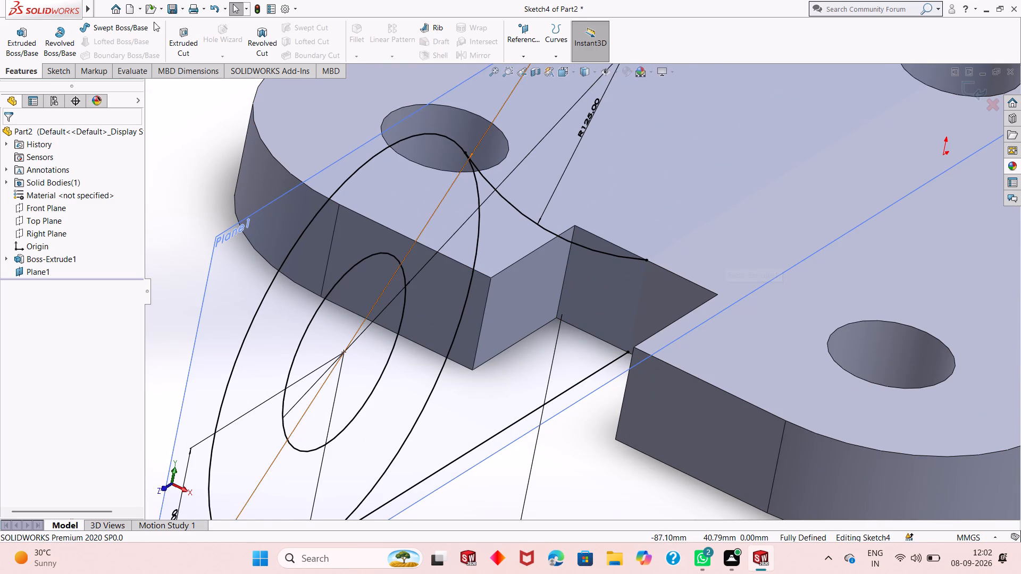
pyautogui.click(53, 68)
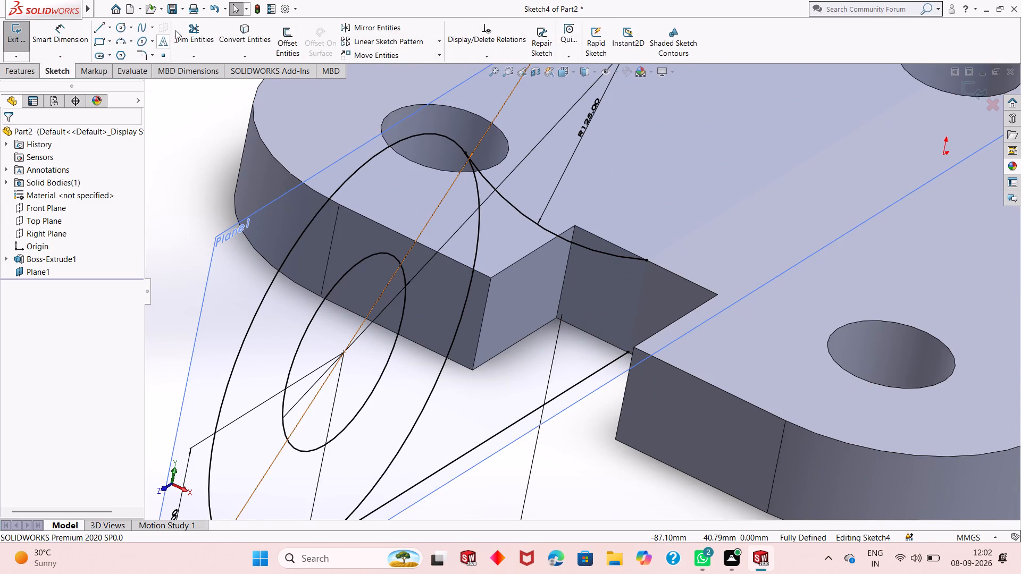
pyautogui.click(99, 24)
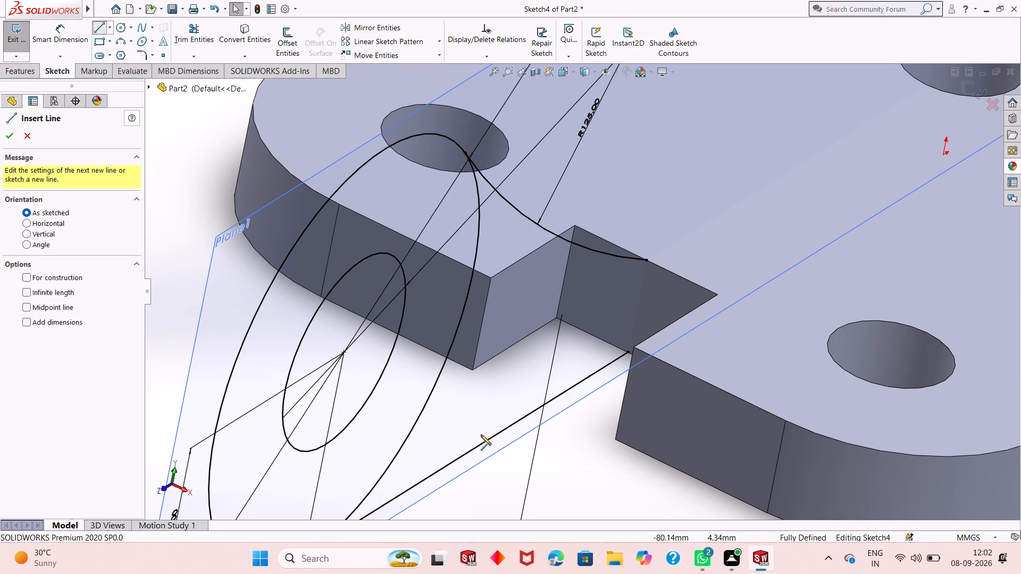
pyautogui.click(646, 261)
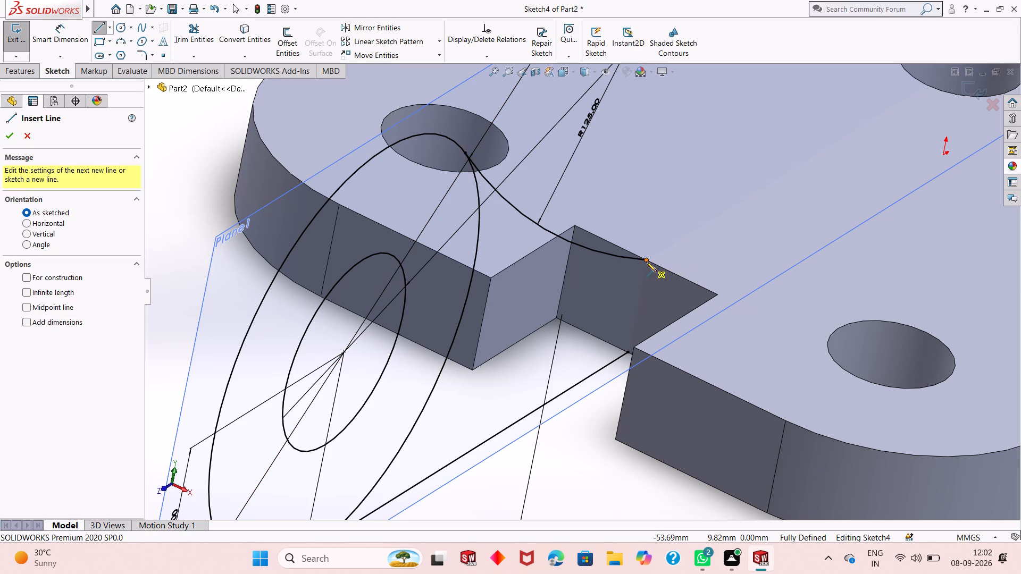
pyautogui.click(628, 354)
pyautogui.rightClick(628, 354)
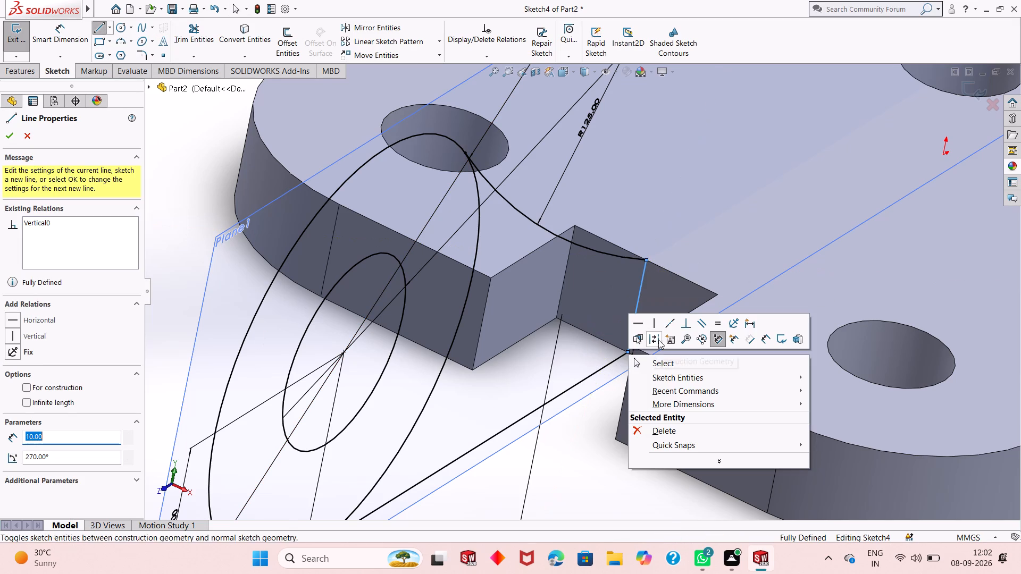
pyautogui.click(663, 361)
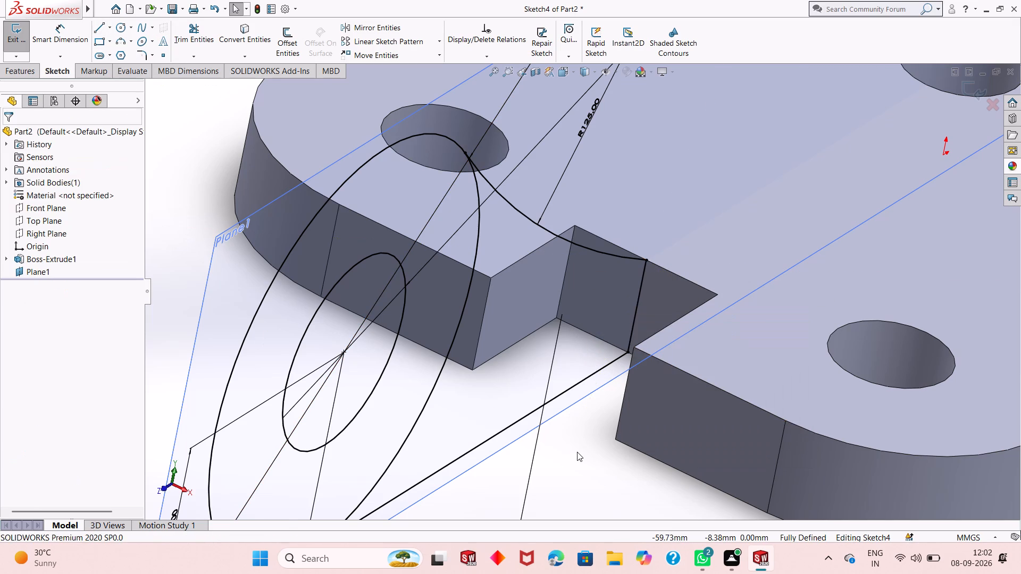
pyautogui.press('Escape')
pyautogui.press('Escape')
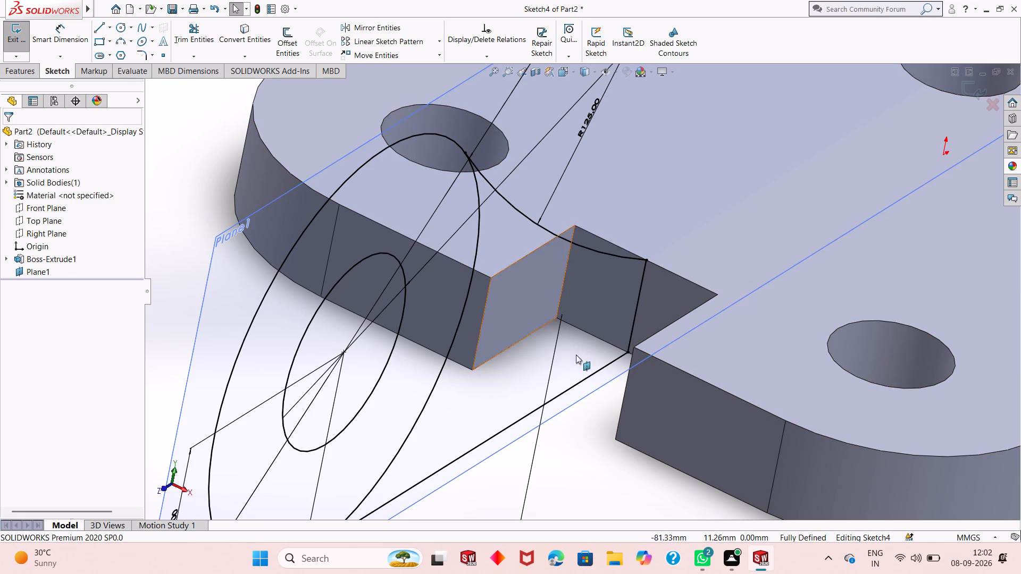
# Examine from several angles how the sketch profile's closing line, arc and straight line meet the plate's notch.
pyautogui.moveTo(622, 312); pyautogui.dragTo(607, 320, button='middle')
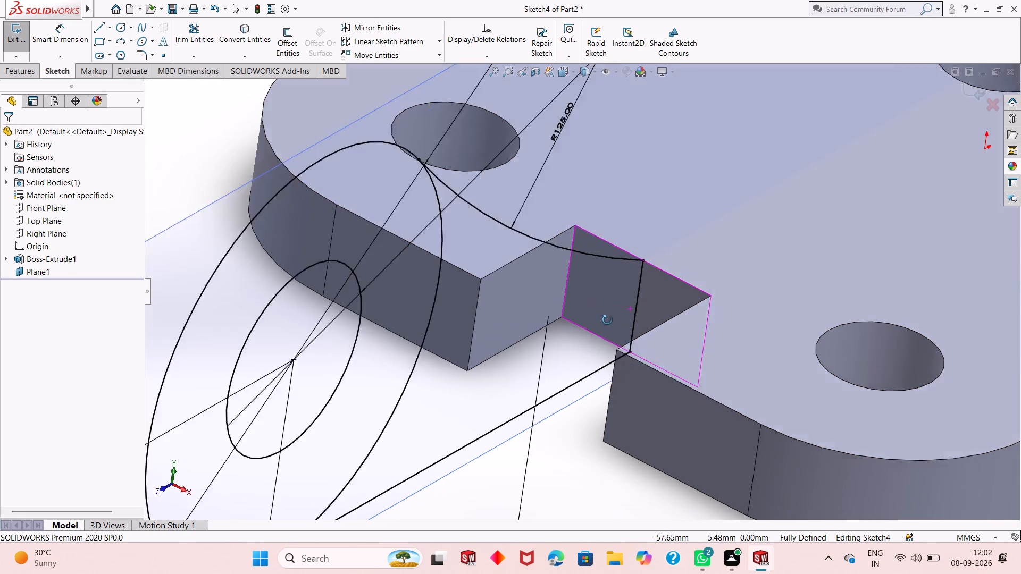
pyautogui.moveTo(607, 320); pyautogui.dragTo(587, 288, button='middle')
pyautogui.scroll(-4, 584, 285)
pyautogui.scroll(9, 584, 285)
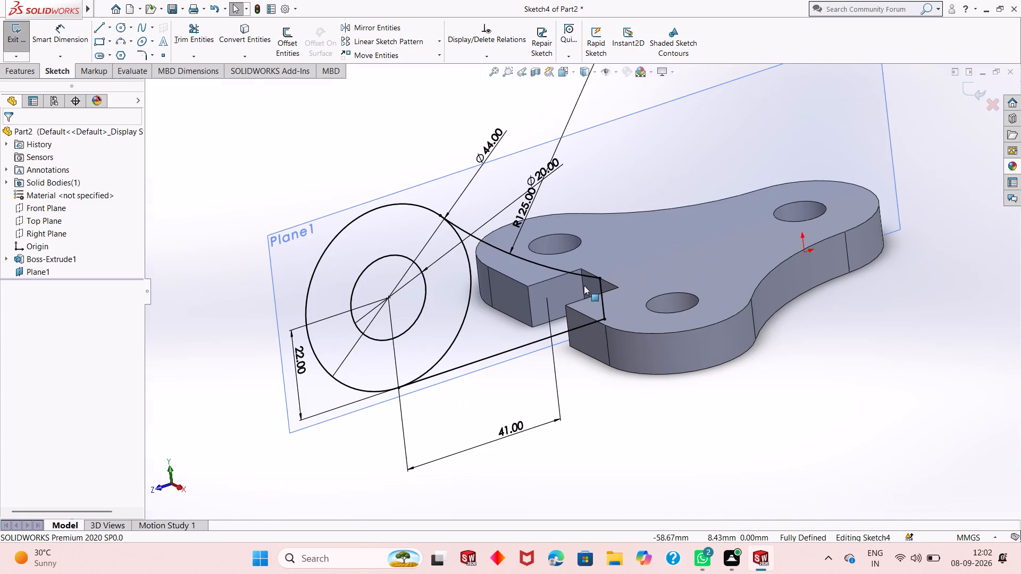
pyautogui.moveTo(525, 344); pyautogui.dragTo(462, 390, button='middle')
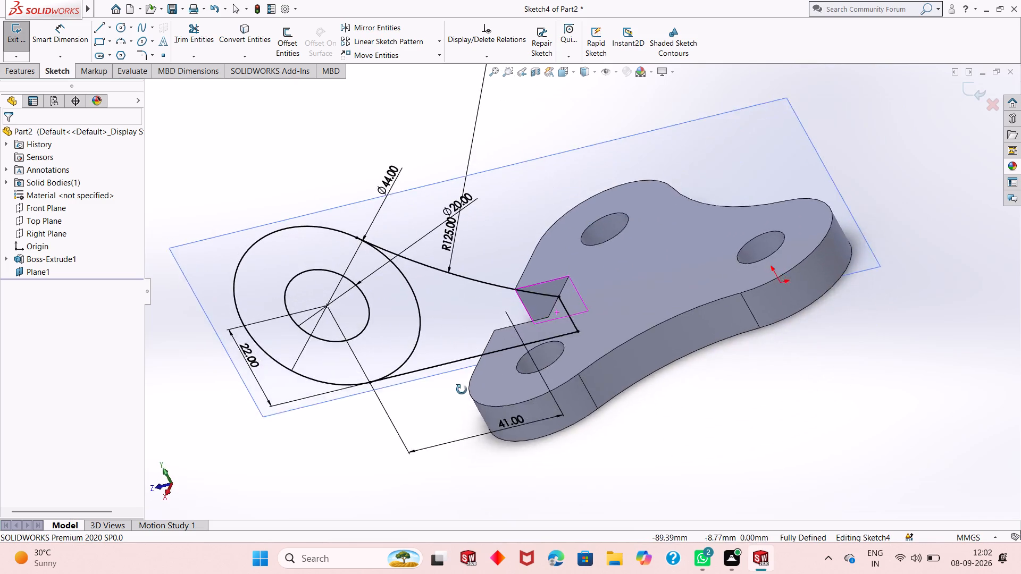
pyautogui.moveTo(462, 390); pyautogui.dragTo(687, 330, button='middle')
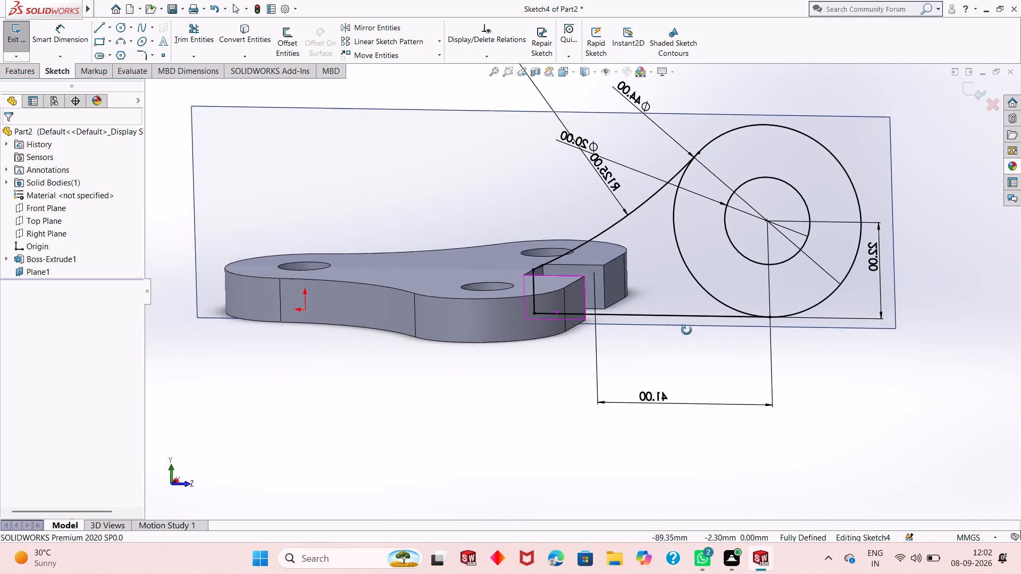
pyautogui.moveTo(687, 330); pyautogui.dragTo(688, 336, button='middle')
pyautogui.scroll(2, 565, 265)
pyautogui.scroll(-5, 553, 265)
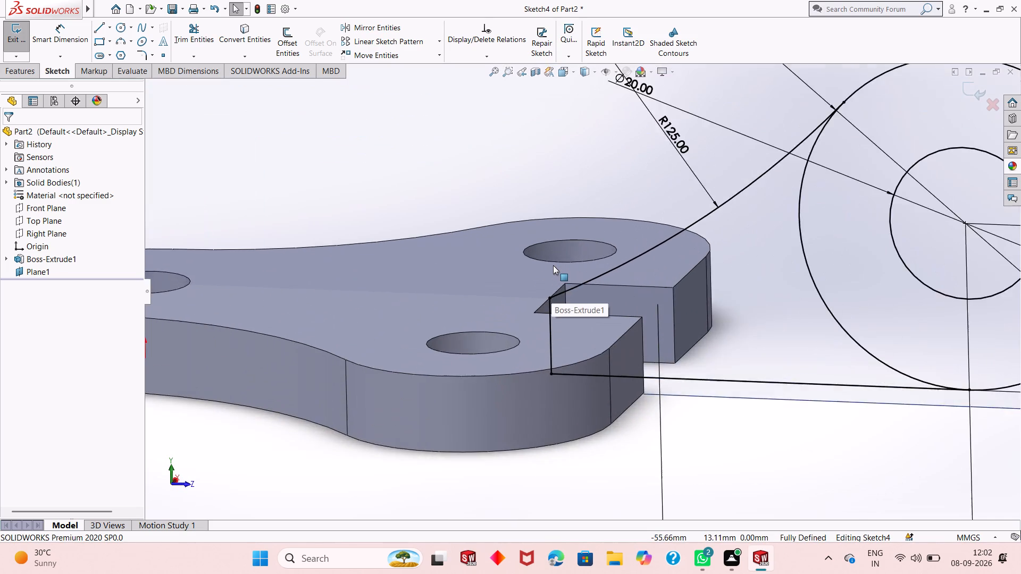
pyautogui.scroll(-2, 553, 265)
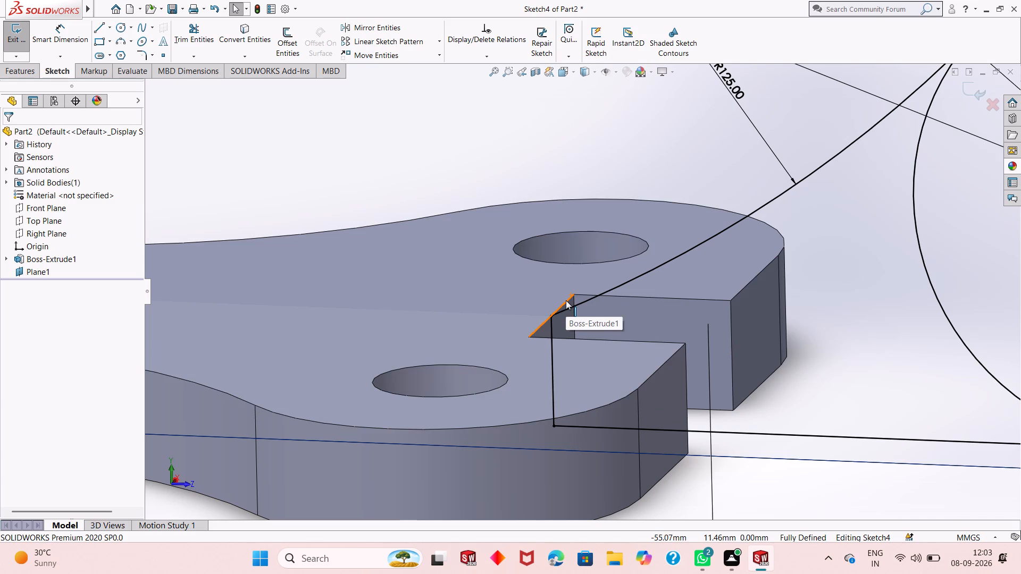
pyautogui.scroll(-2, 513, 317)
pyautogui.scroll(5, 457, 290)
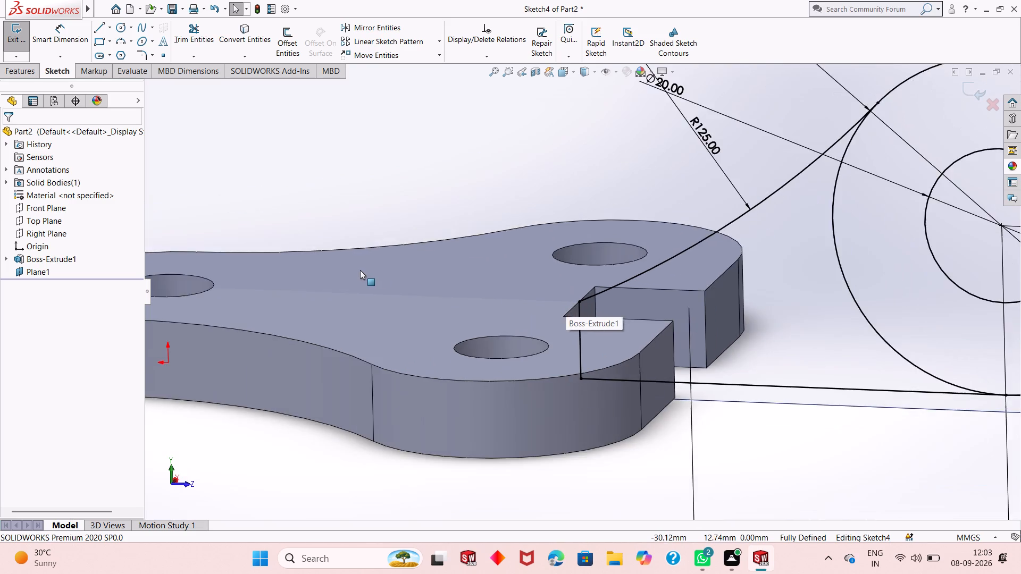
pyautogui.scroll(5, 360, 270)
pyautogui.scroll(-3, 609, 238)
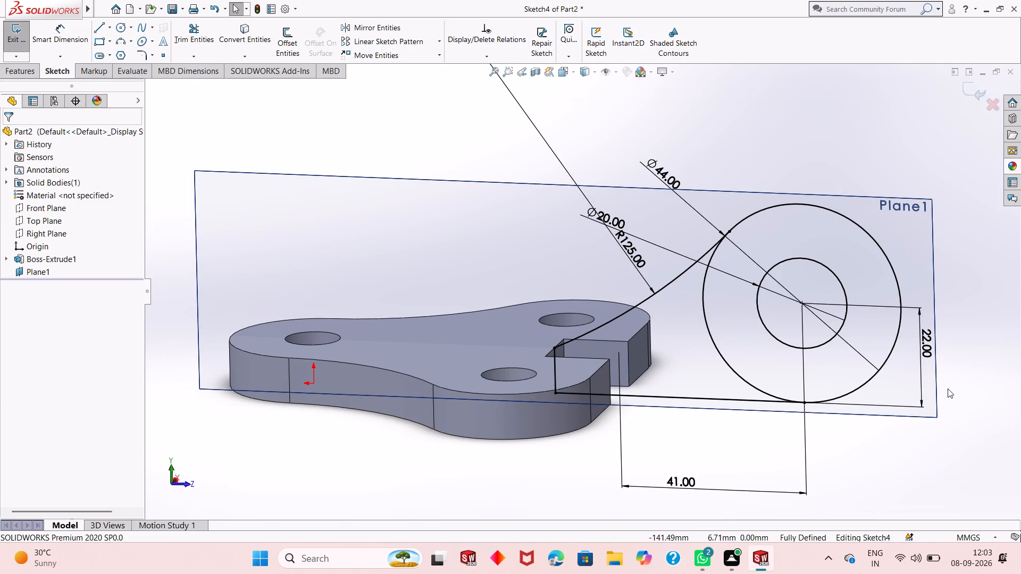
pyautogui.moveTo(948, 394); pyautogui.dragTo(863, 391, button='middle')
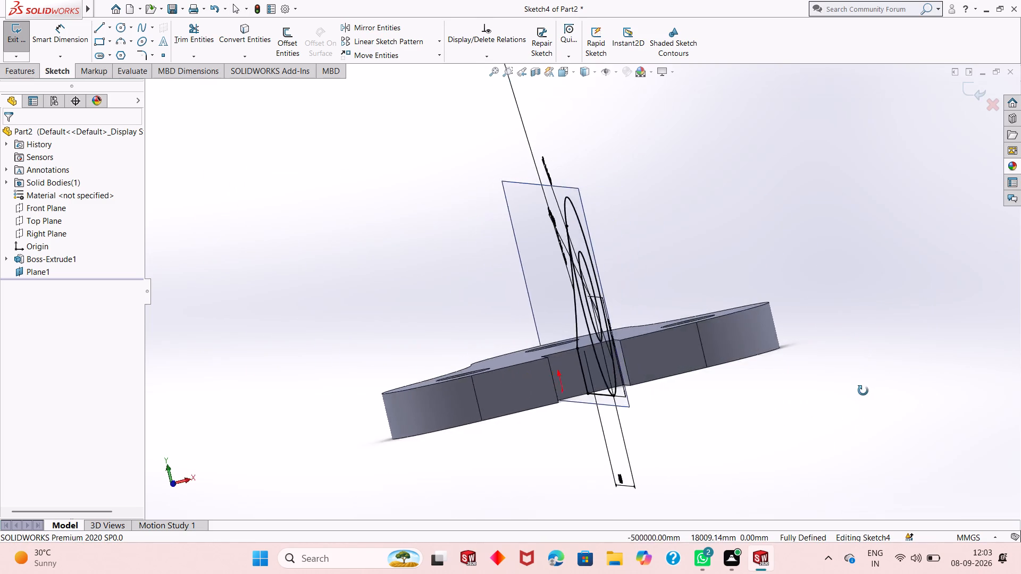
# Examine how the 44 mm and 20 mm circles connect with the R125 arc and straight line running to the notch.
pyautogui.moveTo(863, 391); pyautogui.dragTo(768, 457, button='middle')
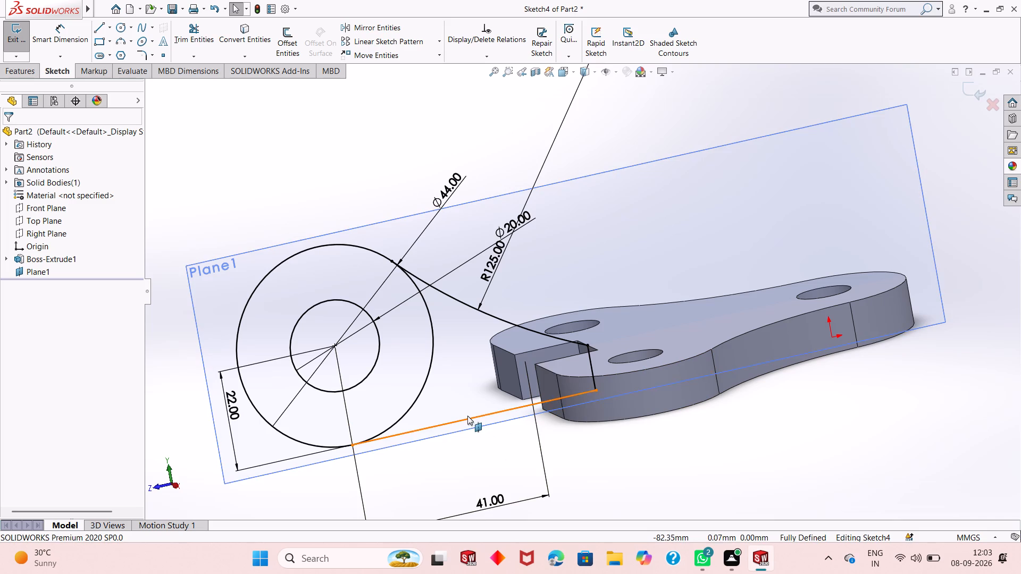
pyautogui.scroll(-1, 431, 394)
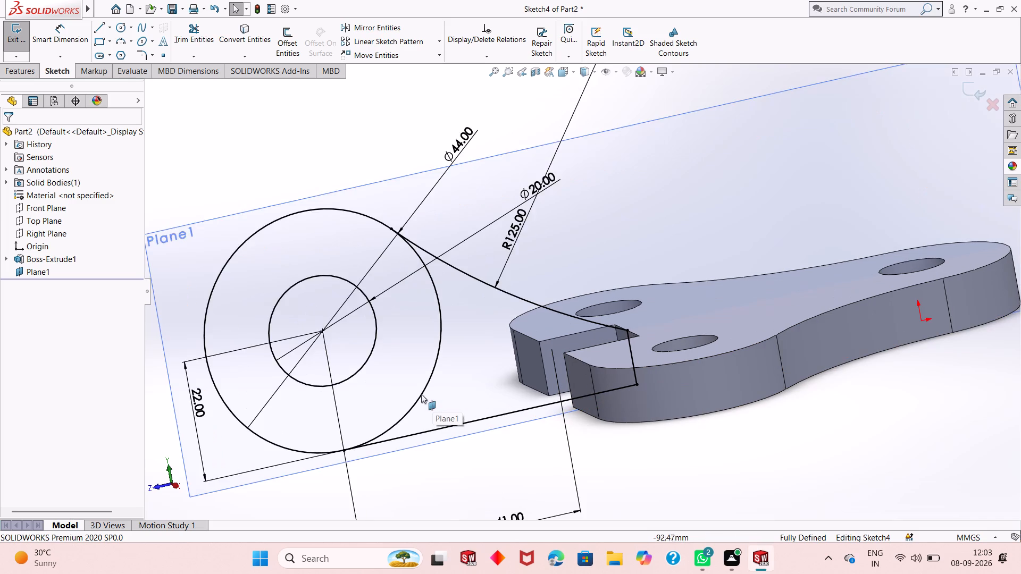
pyautogui.scroll(1, 421, 394)
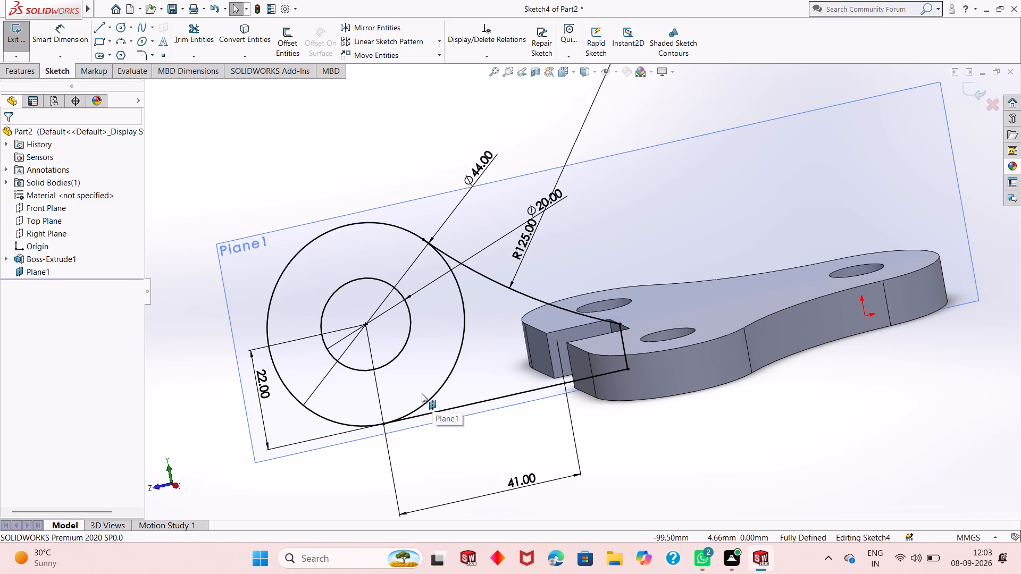
pyautogui.scroll(-1, 422, 393)
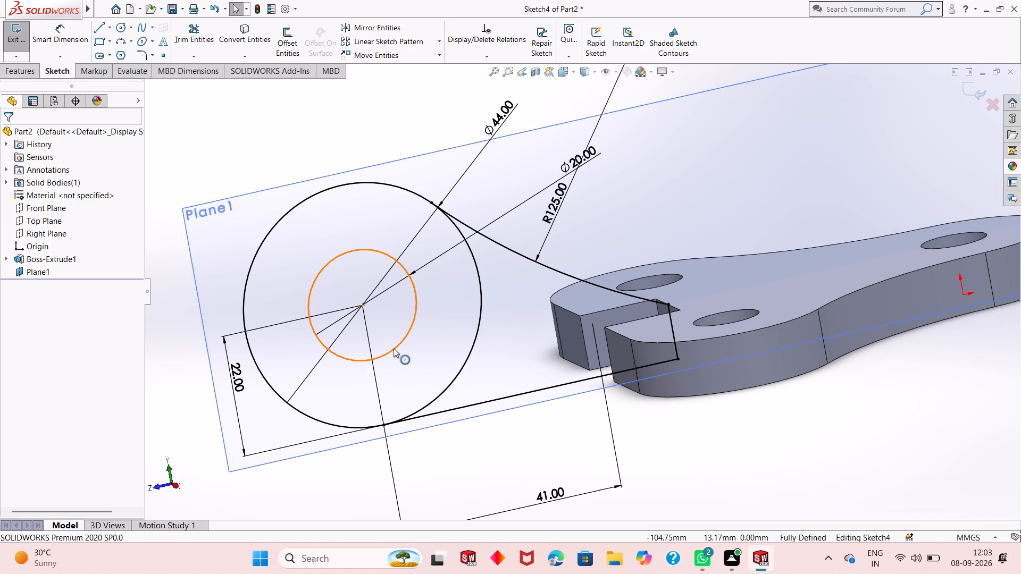
pyautogui.scroll(-2, 394, 348)
pyautogui.scroll(4, 505, 368)
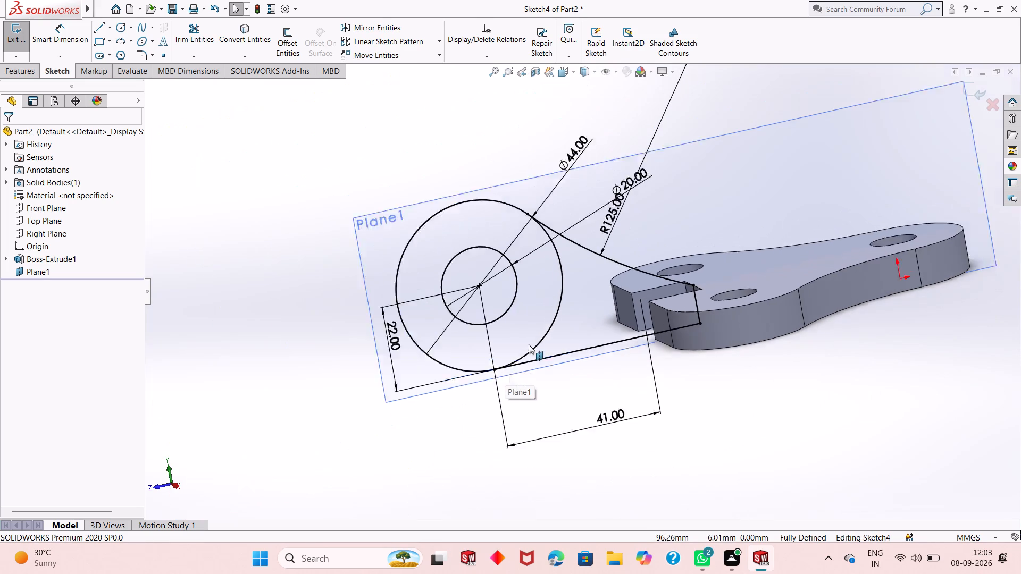
pyautogui.scroll(3, 529, 344)
pyautogui.scroll(-4, 677, 281)
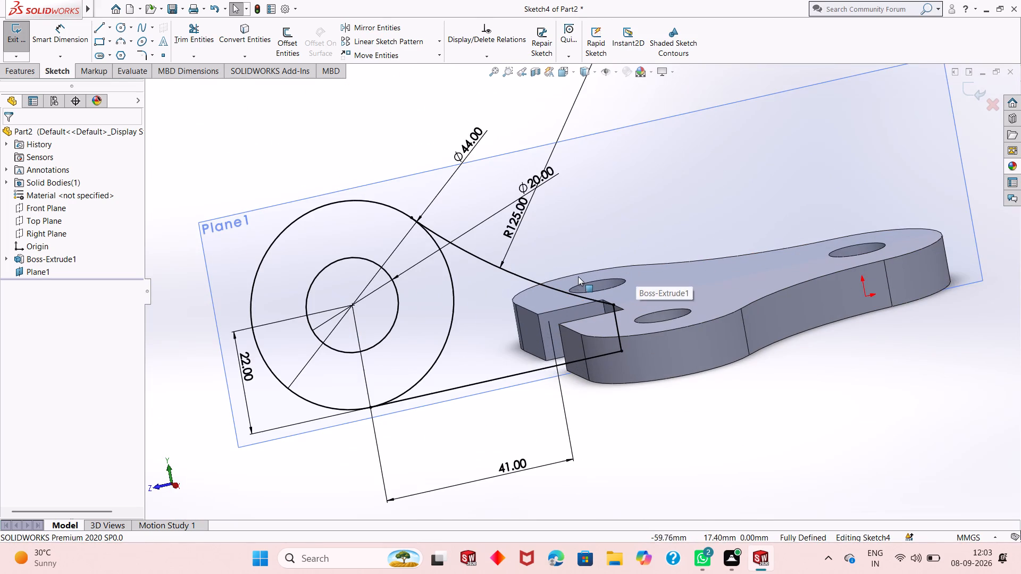
pyautogui.scroll(1, 540, 321)
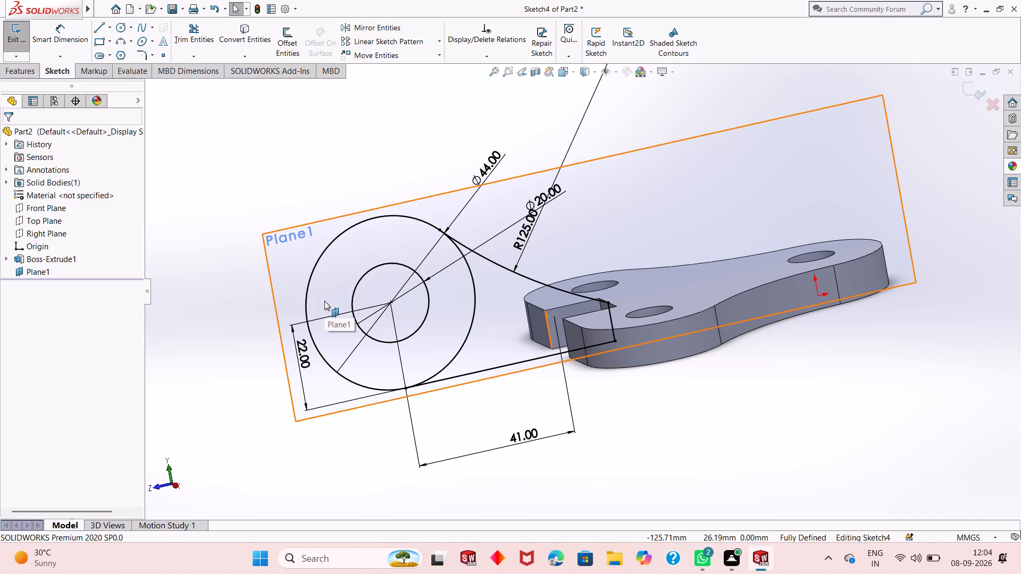
# Trim away the portion of the 44 mm circle inside the arm profile, between the R125 arc and the straight line.
pyautogui.moveTo(571, 374); pyautogui.dragTo(658, 336, button='middle')
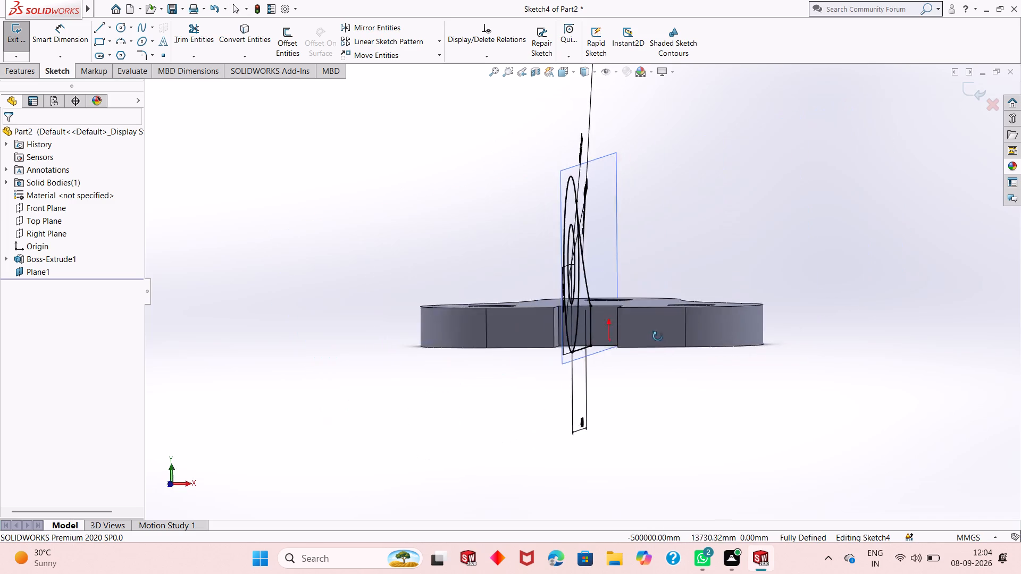
pyautogui.moveTo(658, 336); pyautogui.dragTo(574, 386, button='middle')
pyautogui.press('Escape')
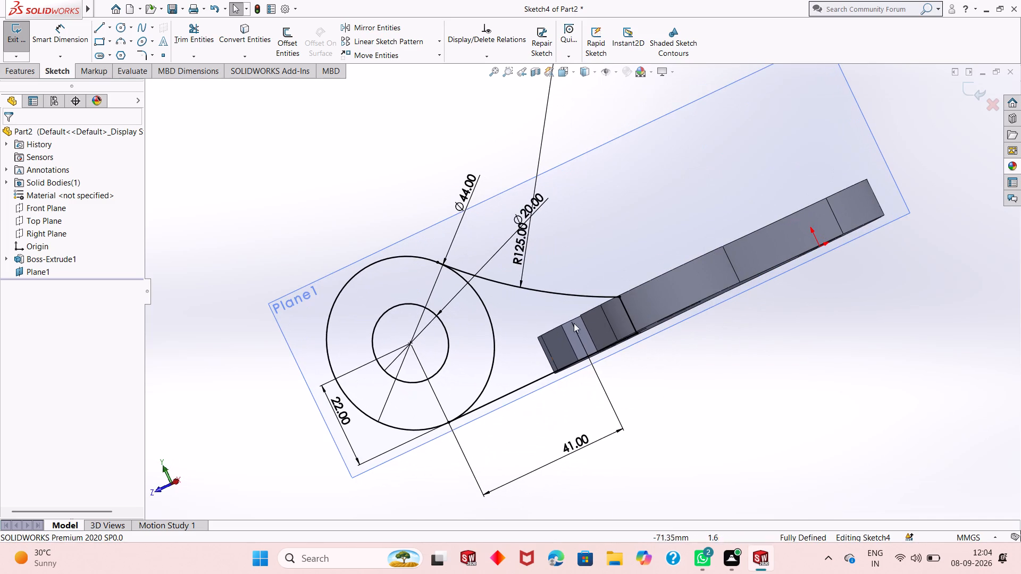
pyautogui.press('Escape')
pyautogui.press('Escape')
pyautogui.click(189, 38)
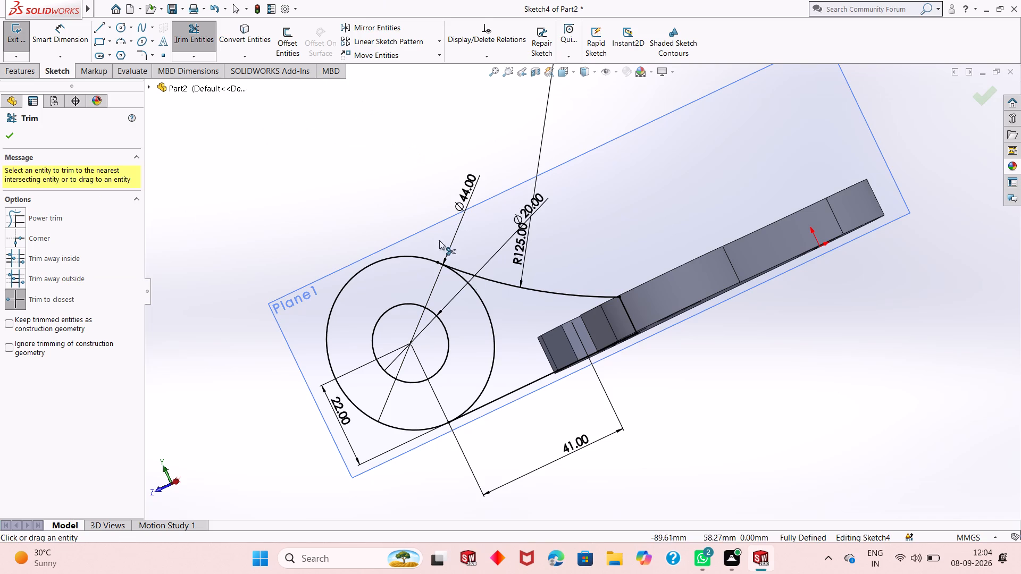
pyautogui.click(488, 319)
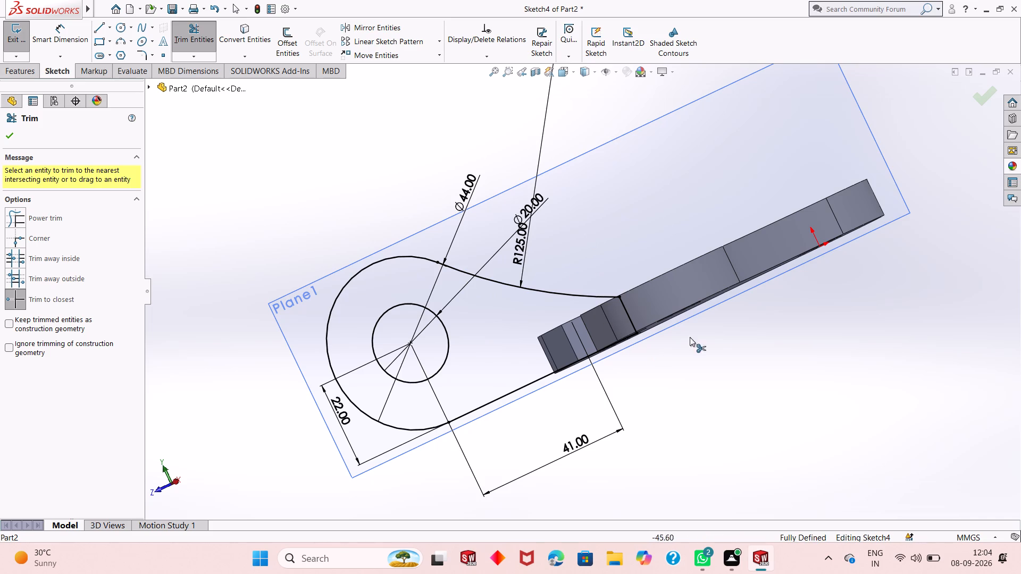
pyautogui.rightClick(330, 166)
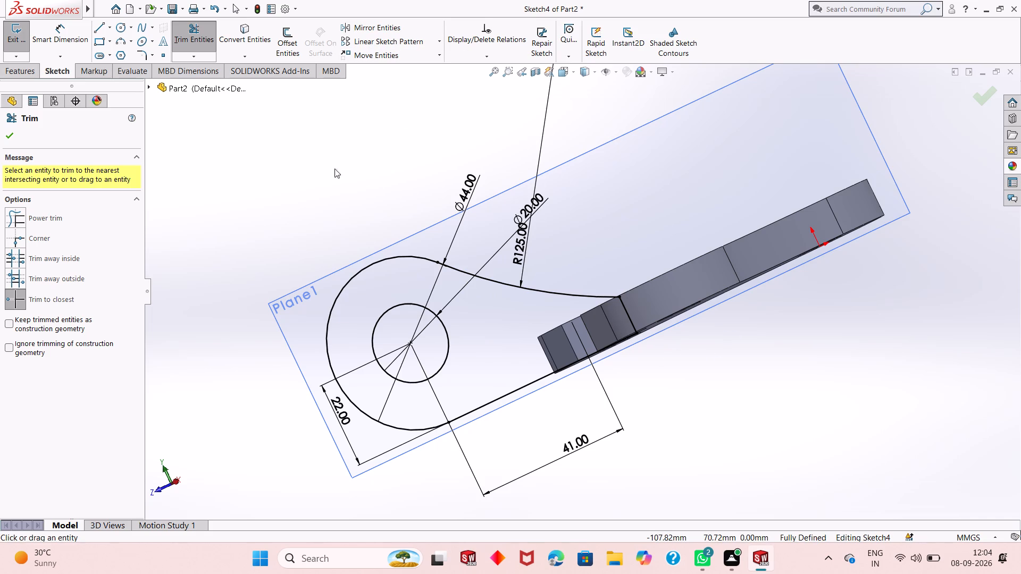
pyautogui.click(356, 199)
# Examine the trimmed arm profile and its fit in the plate's notch from above, below and the sides.
pyautogui.moveTo(269, 350); pyautogui.dragTo(263, 351, button='middle')
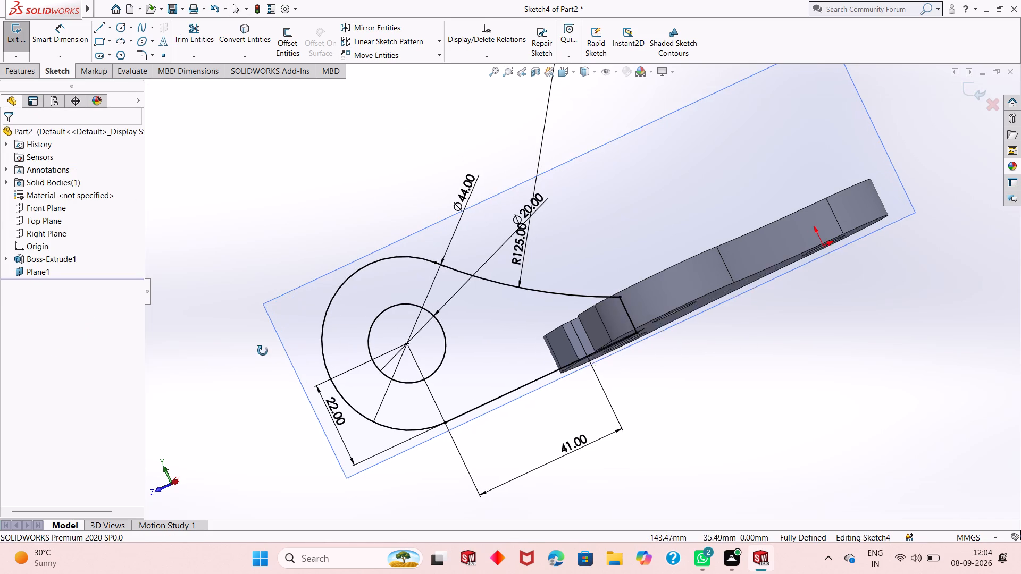
pyautogui.moveTo(263, 351); pyautogui.dragTo(228, 242, button='middle')
pyautogui.moveTo(548, 201); pyautogui.dragTo(556, 270, button='middle')
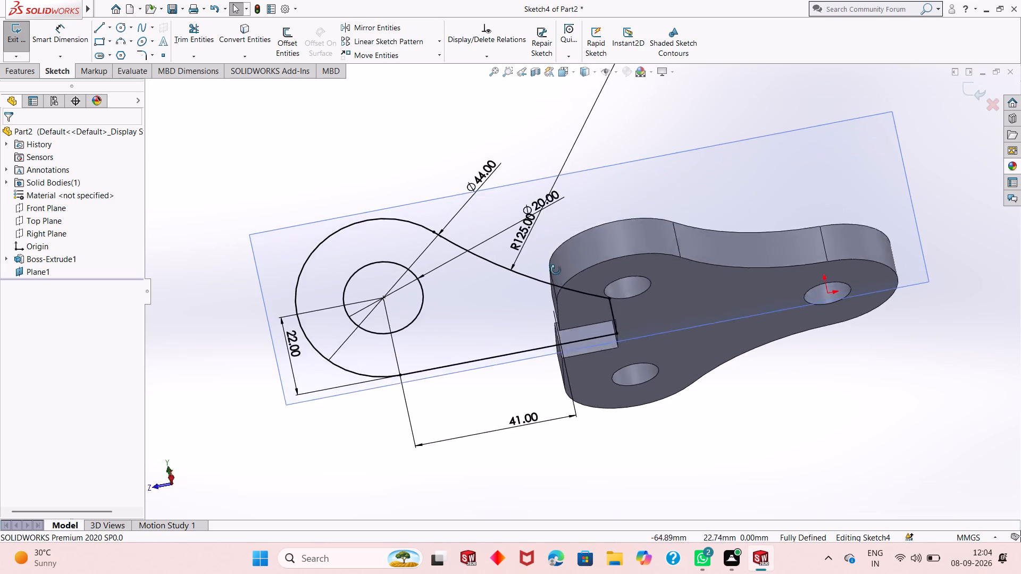
pyautogui.moveTo(556, 270); pyautogui.dragTo(566, 432, button='middle')
pyautogui.moveTo(566, 432); pyautogui.dragTo(675, 368, button='middle')
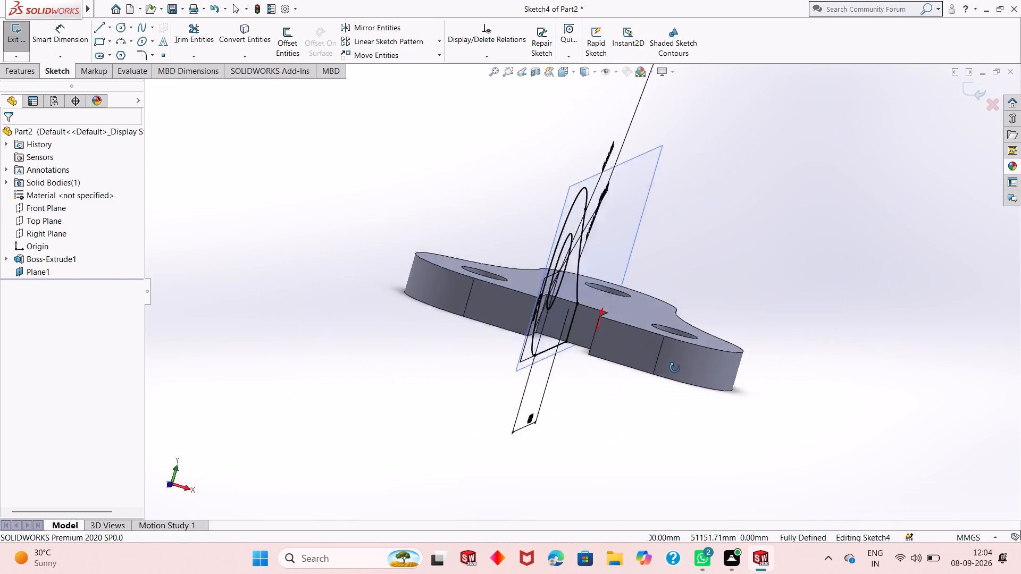
pyautogui.moveTo(675, 368); pyautogui.dragTo(788, 218, button='middle')
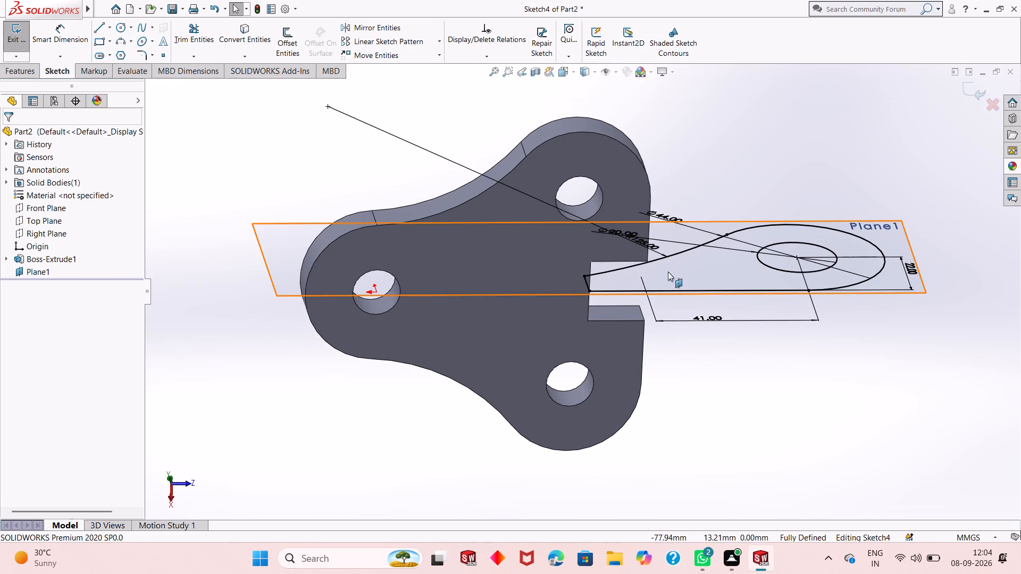
pyautogui.scroll(1, 576, 281)
pyautogui.scroll(-3, 579, 278)
pyautogui.scroll(3, 597, 298)
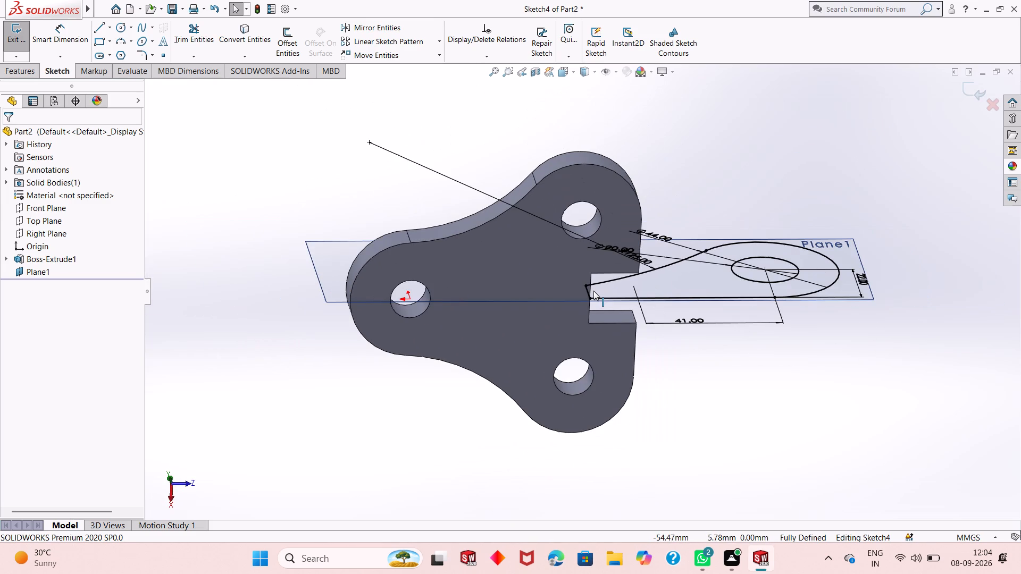
pyautogui.moveTo(785, 215); pyautogui.dragTo(635, 287, button='middle')
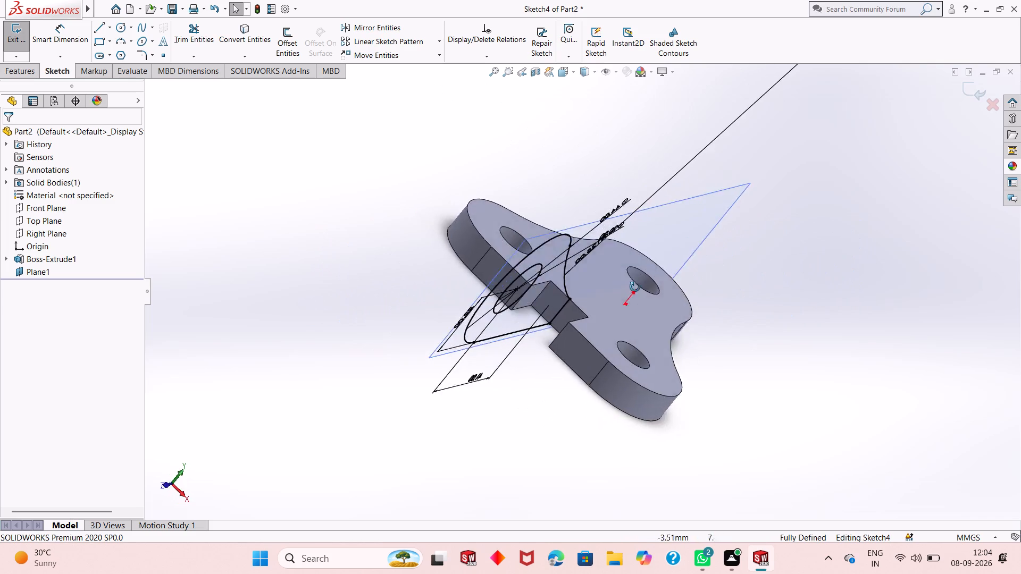
pyautogui.moveTo(635, 287); pyautogui.dragTo(588, 225, button='middle')
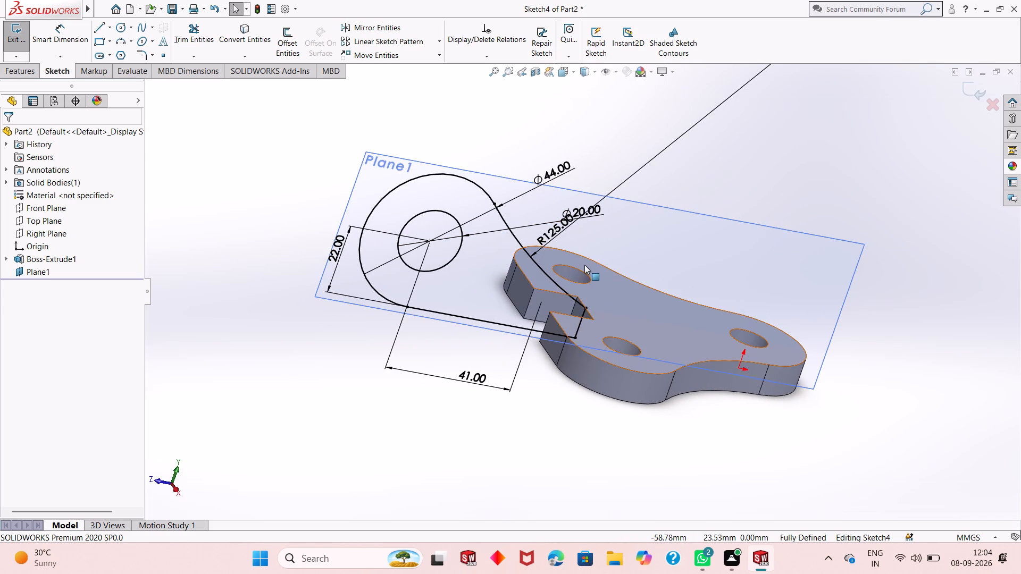
pyautogui.scroll(-3, 584, 265)
pyautogui.scroll(3, 572, 274)
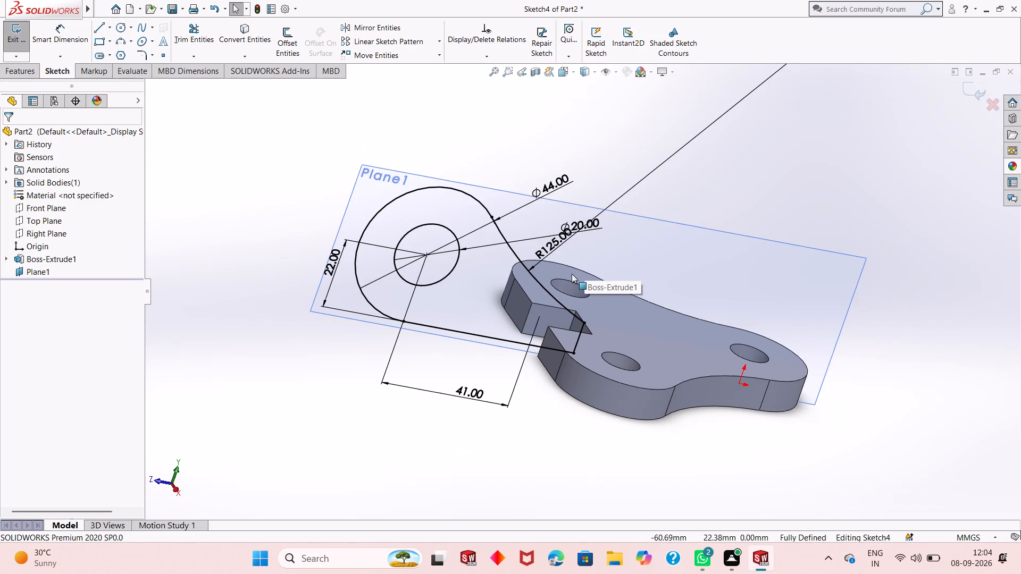
pyautogui.scroll(2, 582, 290)
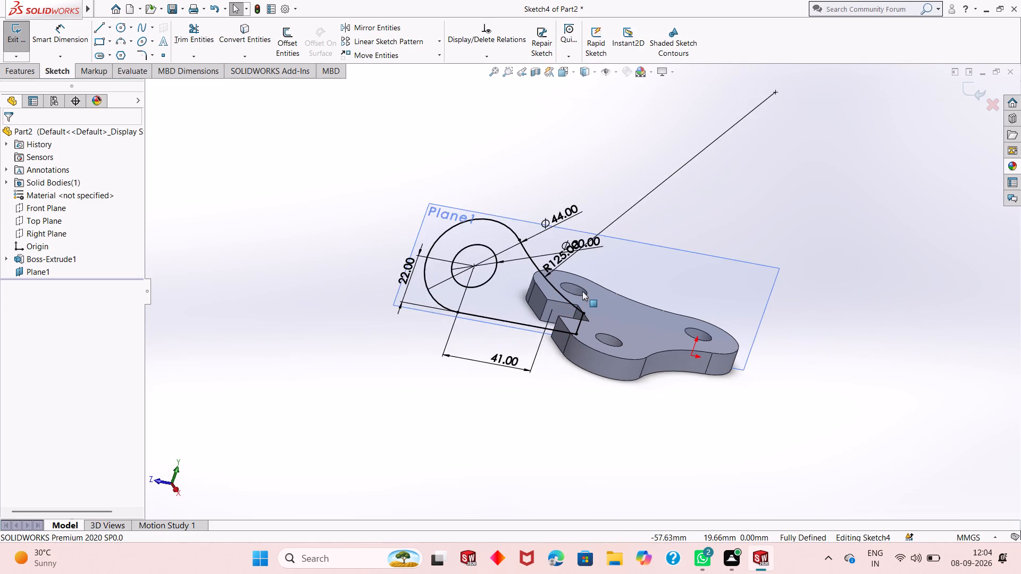
pyautogui.scroll(-6, 582, 290)
pyautogui.scroll(6, 582, 288)
pyautogui.scroll(-3, 596, 289)
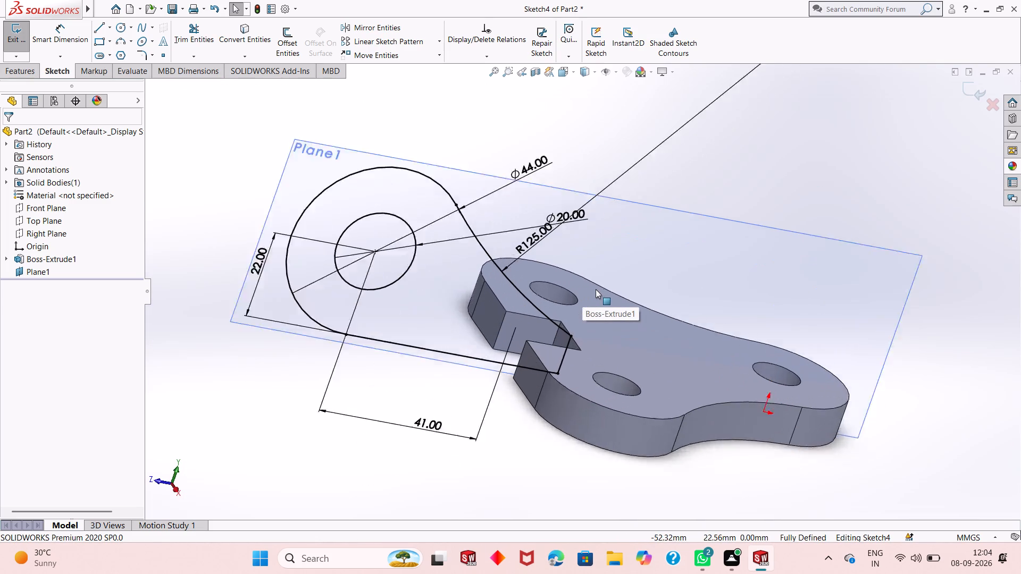
pyautogui.moveTo(646, 283); pyautogui.dragTo(581, 213, button='middle')
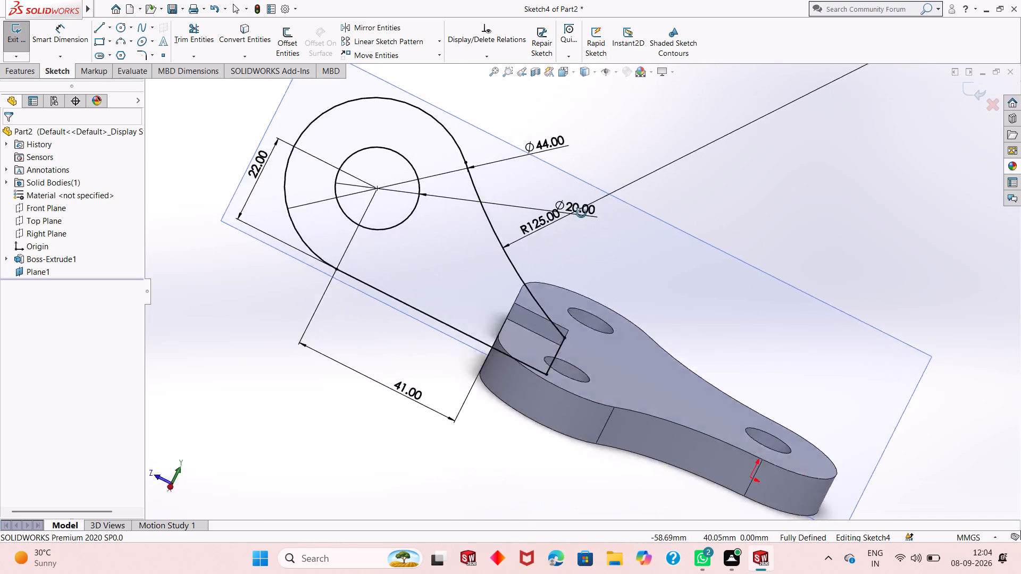
pyautogui.moveTo(581, 213); pyautogui.dragTo(687, 130, button='middle')
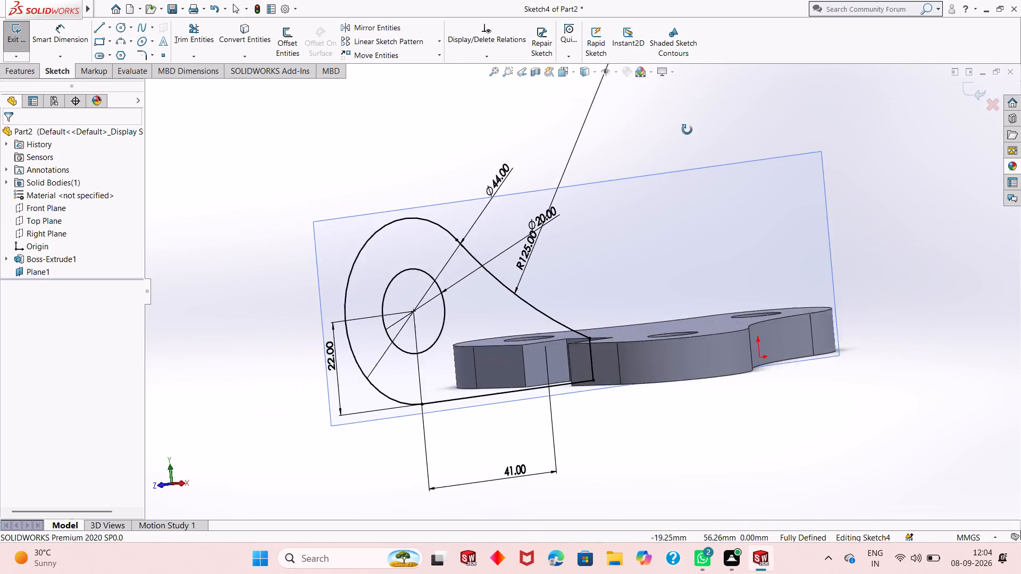
pyautogui.moveTo(687, 130); pyautogui.dragTo(710, 180, button='middle')
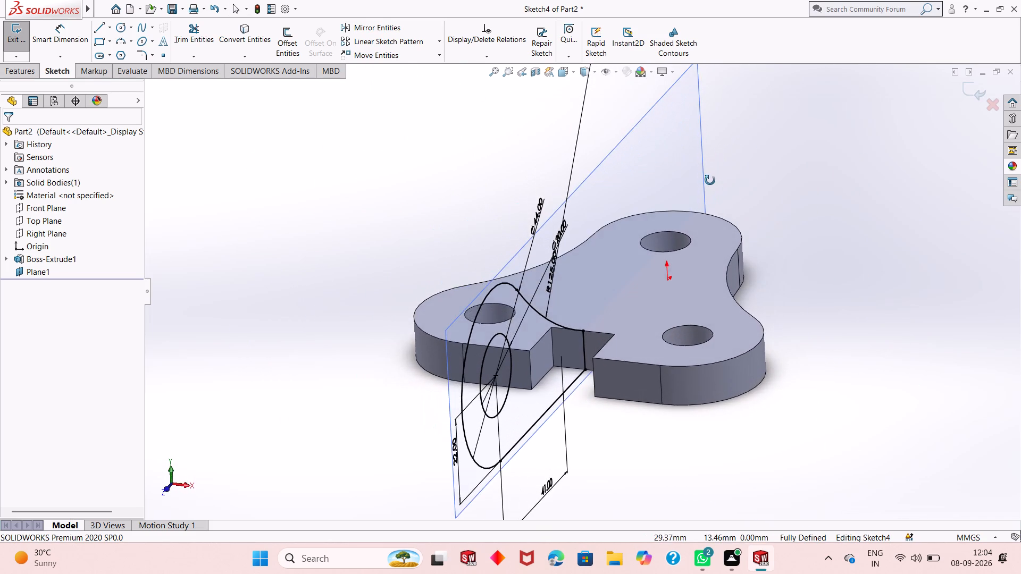
pyautogui.moveTo(710, 180); pyautogui.dragTo(640, 263, button='middle')
pyautogui.moveTo(286, 331); pyautogui.dragTo(297, 299, button='middle')
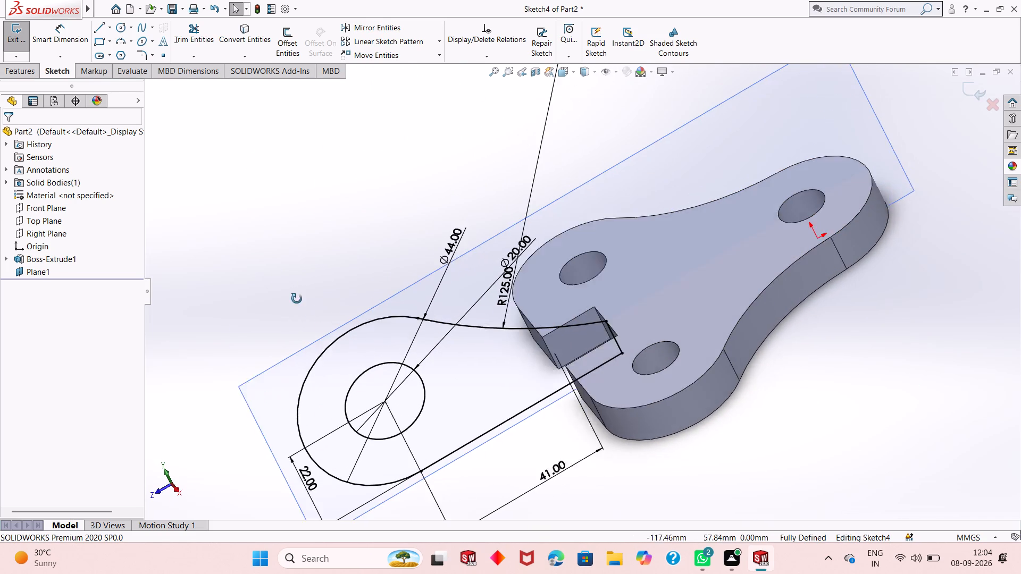
pyautogui.moveTo(297, 299); pyautogui.dragTo(342, 194, button='middle')
pyautogui.moveTo(827, 324); pyautogui.dragTo(806, 357, button='middle')
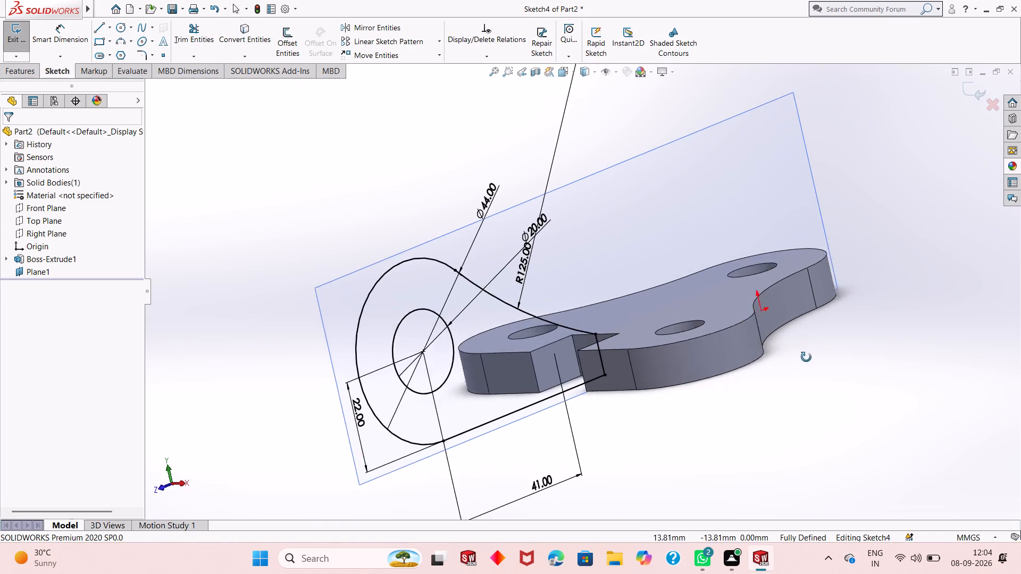
pyautogui.moveTo(806, 357); pyautogui.dragTo(790, 414, button='middle')
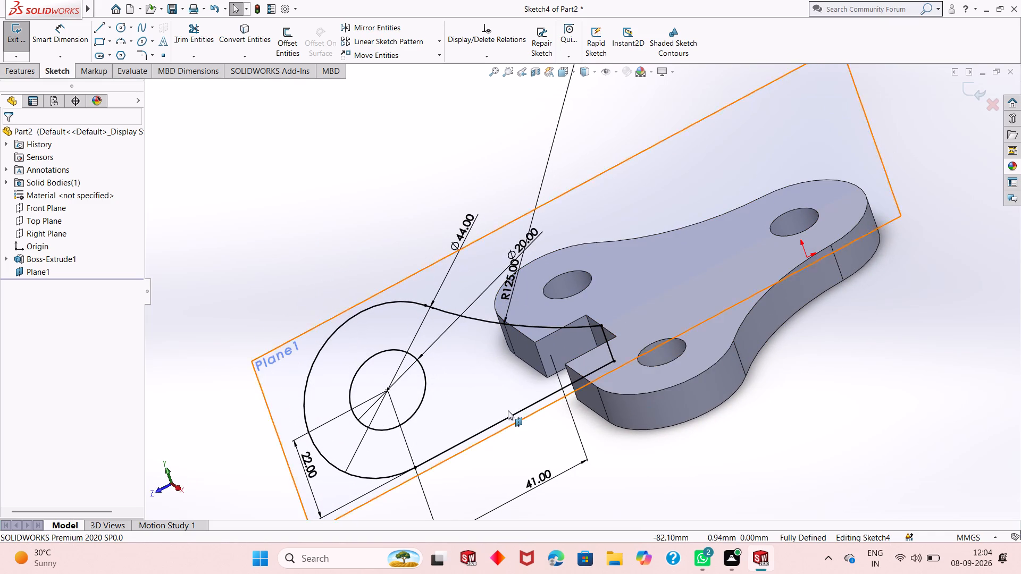
pyautogui.scroll(3, 508, 410)
pyautogui.scroll(-4, 505, 362)
pyautogui.scroll(2, 551, 223)
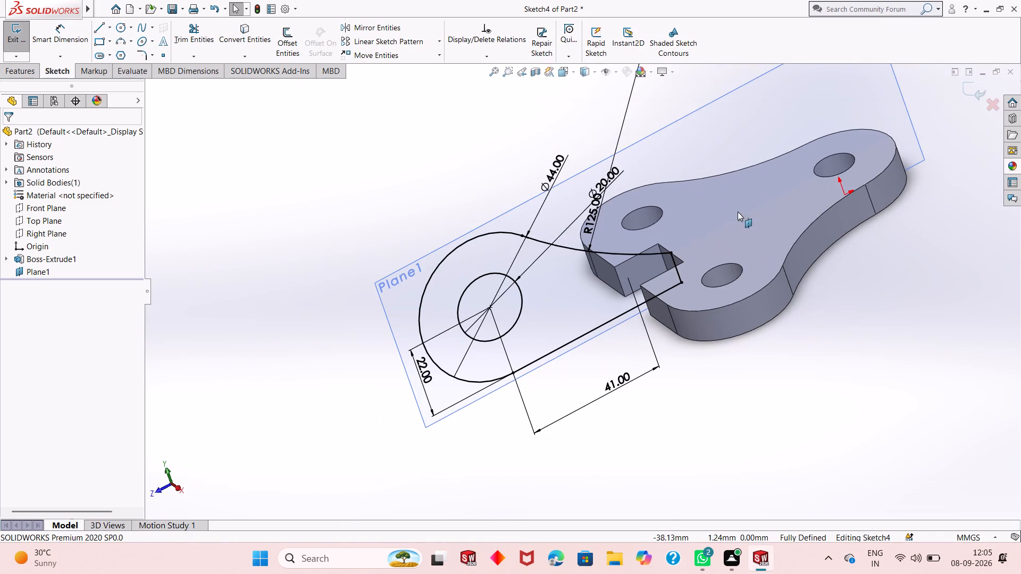
pyautogui.scroll(-2, 774, 132)
pyautogui.scroll(2, 550, 337)
pyautogui.scroll(-1, 523, 382)
pyautogui.scroll(2, 725, 376)
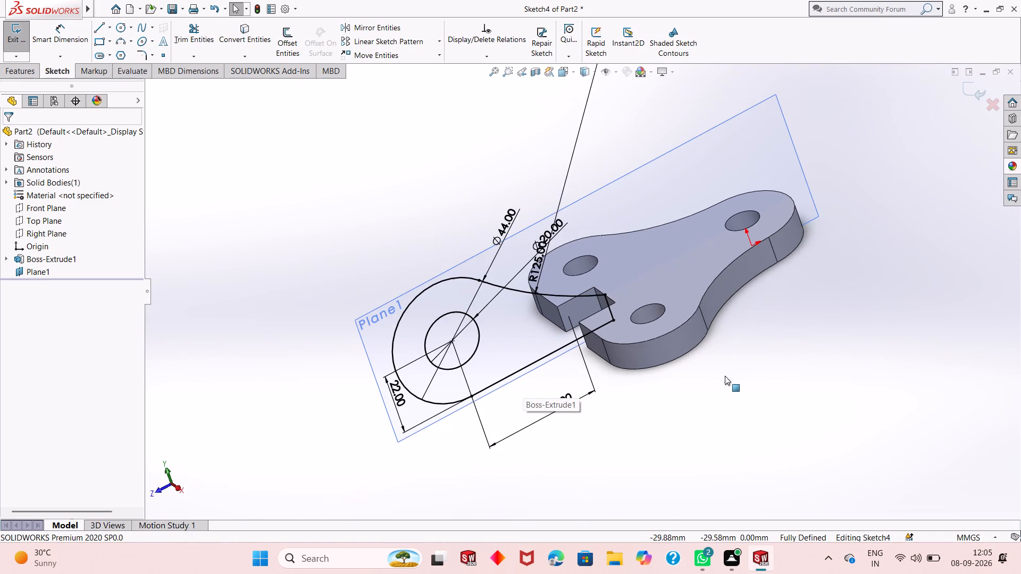
pyautogui.scroll(-1, 492, 354)
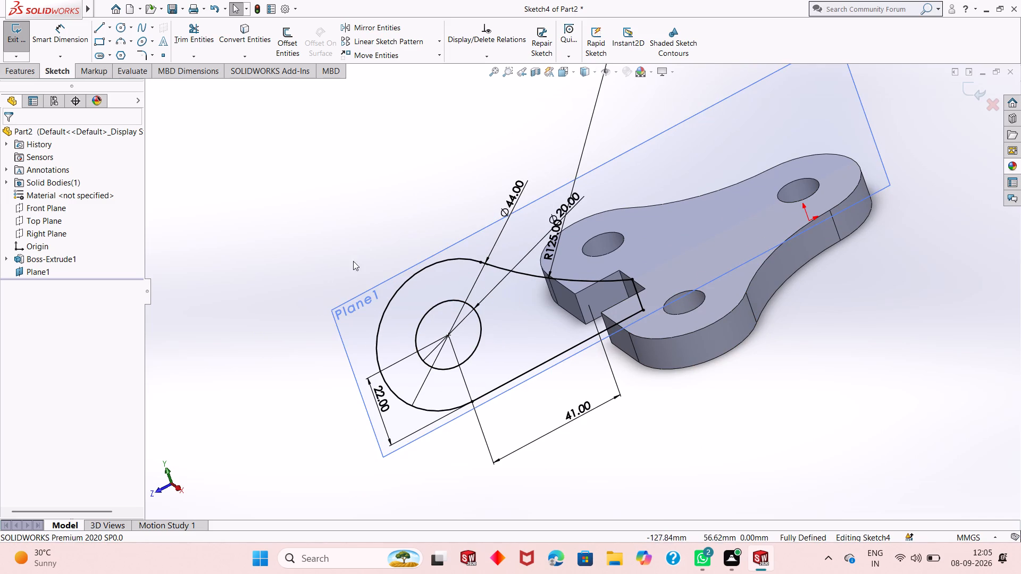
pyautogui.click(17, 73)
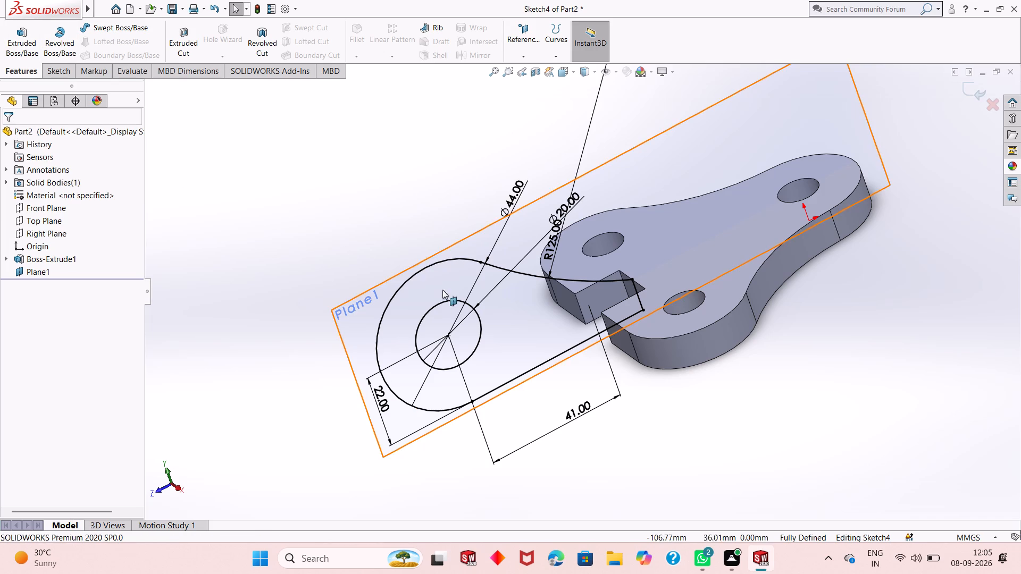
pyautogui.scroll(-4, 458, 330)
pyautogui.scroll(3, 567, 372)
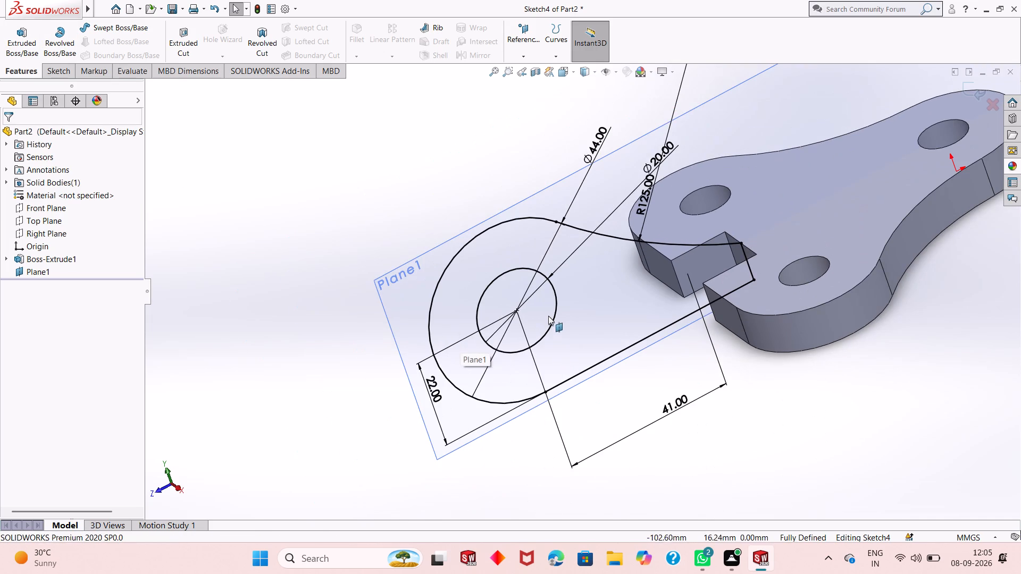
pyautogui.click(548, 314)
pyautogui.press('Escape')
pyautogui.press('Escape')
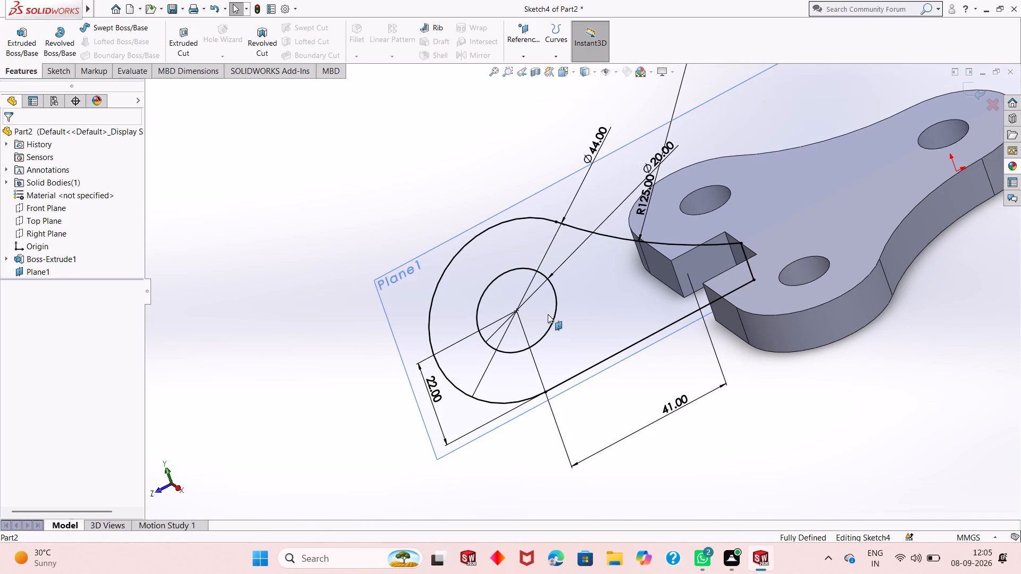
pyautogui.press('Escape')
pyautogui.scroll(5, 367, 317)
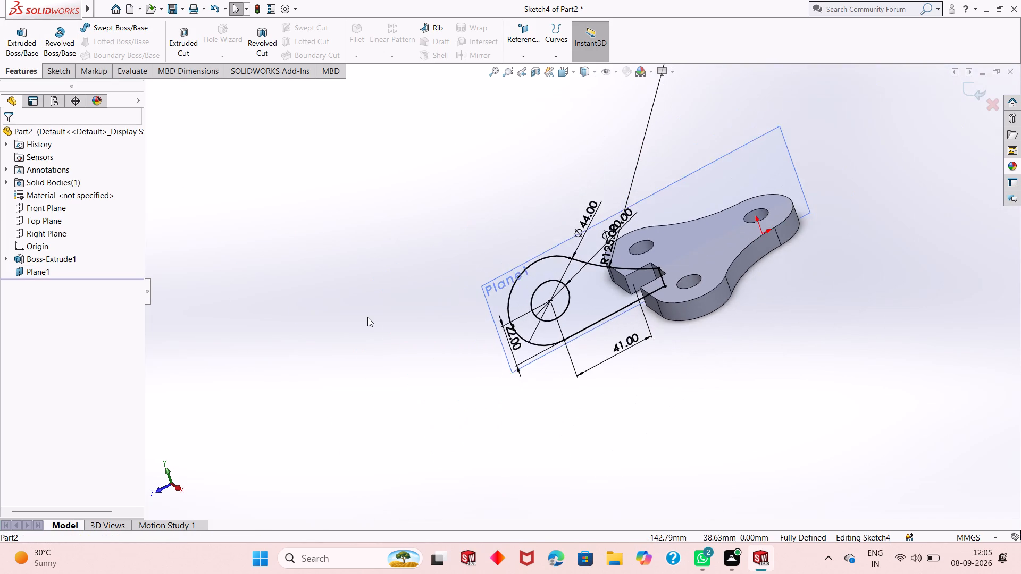
# Examine the closed ring-arm profile against the plate's notch from the front, above and below.
pyautogui.scroll(1, 367, 317)
pyautogui.scroll(-3, 446, 282)
pyautogui.scroll(-2, 747, 242)
pyautogui.scroll(3, 732, 258)
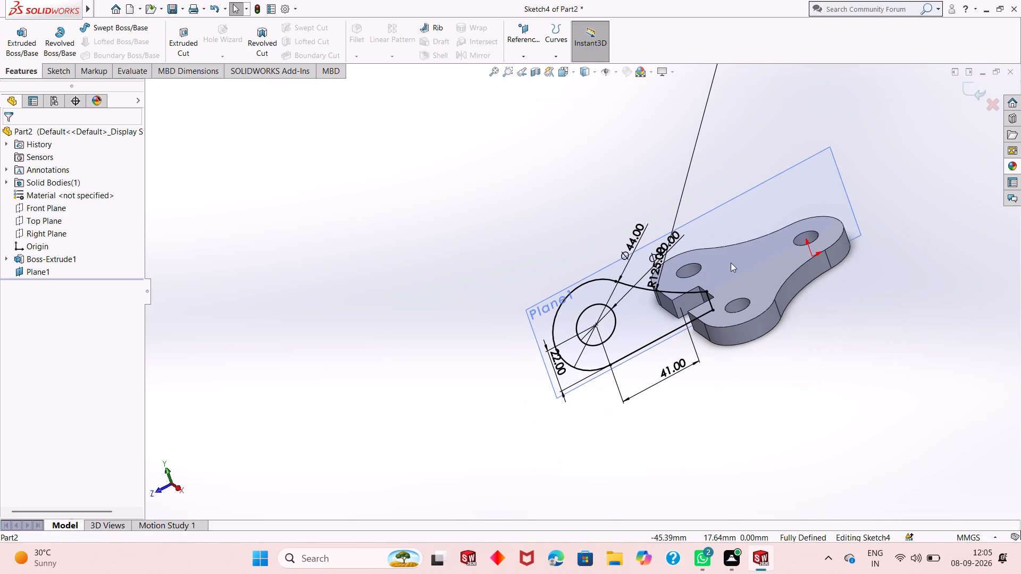
pyautogui.scroll(-2, 798, 264)
pyautogui.moveTo(669, 342); pyautogui.dragTo(661, 245, button='middle')
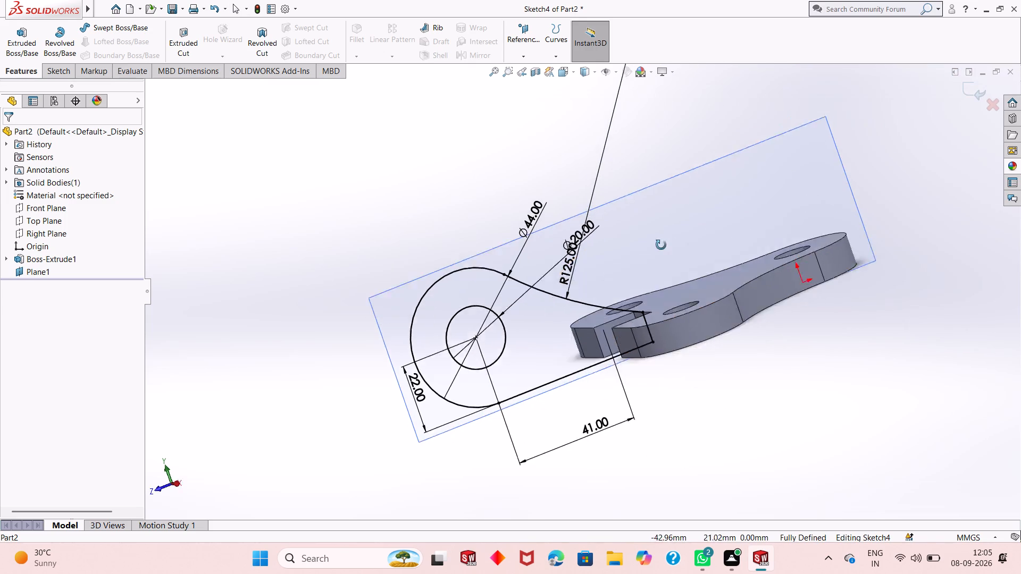
pyautogui.moveTo(661, 245); pyautogui.dragTo(734, 342, button='middle')
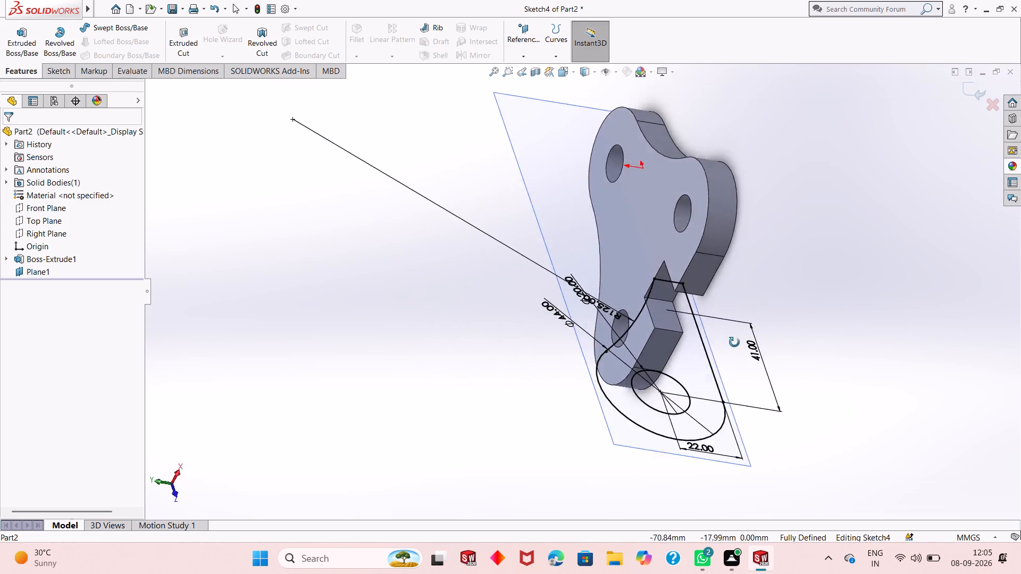
pyautogui.moveTo(734, 342); pyautogui.dragTo(398, 232, button='middle')
pyautogui.moveTo(499, 405); pyautogui.dragTo(484, 314, button='middle')
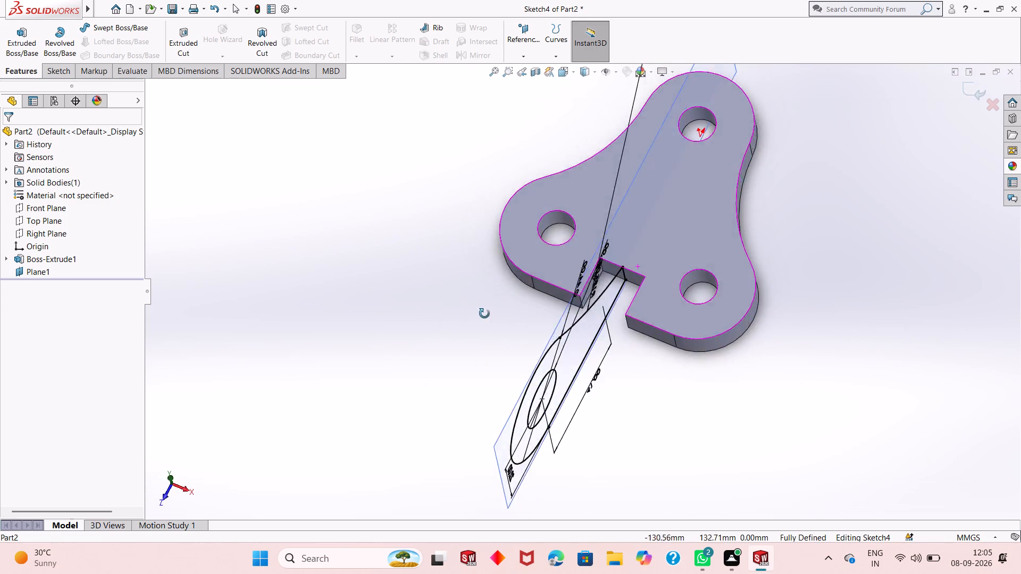
pyautogui.moveTo(484, 314); pyautogui.dragTo(479, 246, button='middle')
pyautogui.moveTo(487, 460); pyautogui.dragTo(398, 413, button='middle')
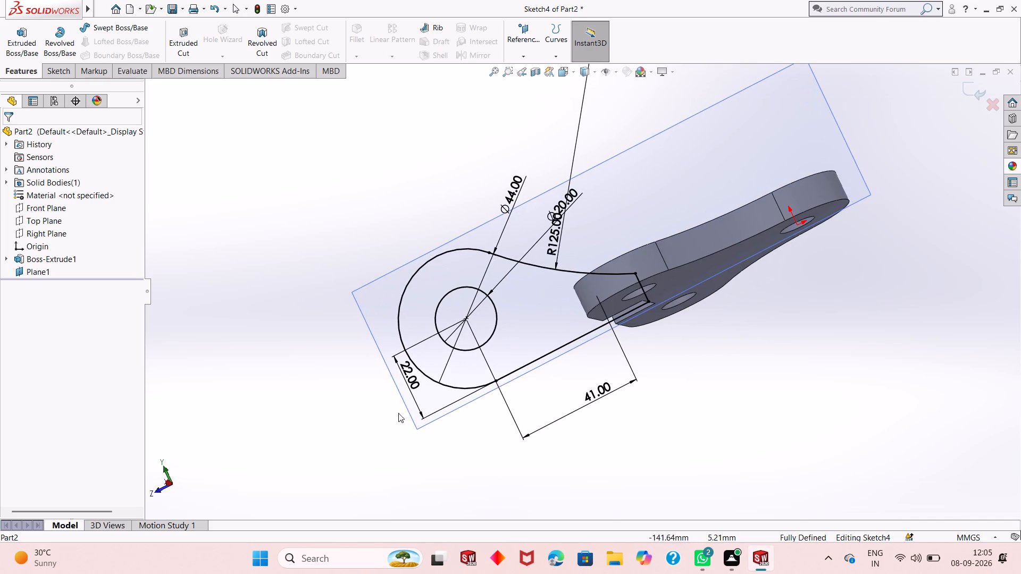
pyautogui.moveTo(817, 309); pyautogui.dragTo(874, 347, button='middle')
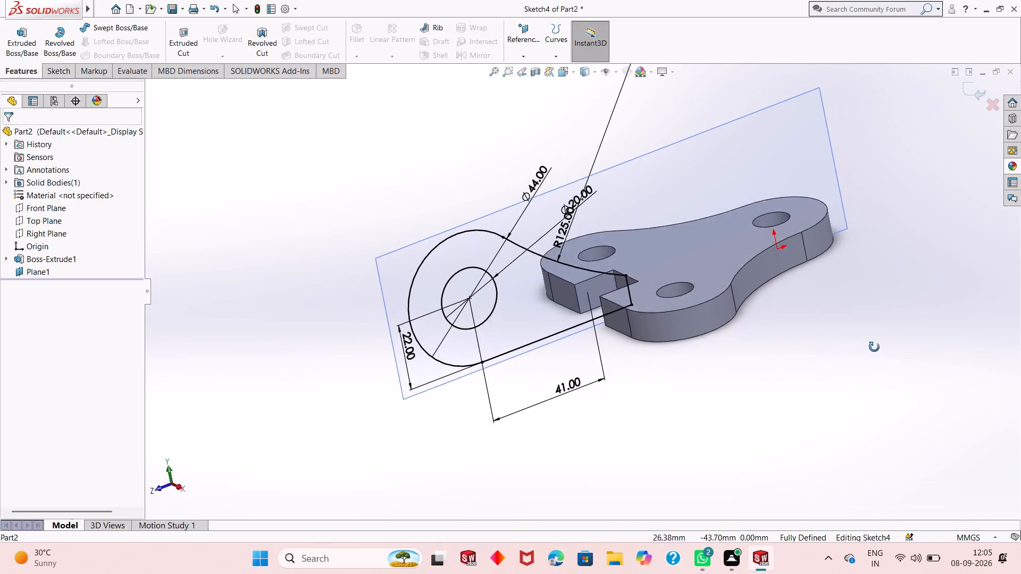
pyautogui.moveTo(874, 347); pyautogui.dragTo(874, 345, button='middle')
pyautogui.press('Escape')
pyautogui.press('Escape')
pyautogui.press('Escape')
pyautogui.press('Escape')
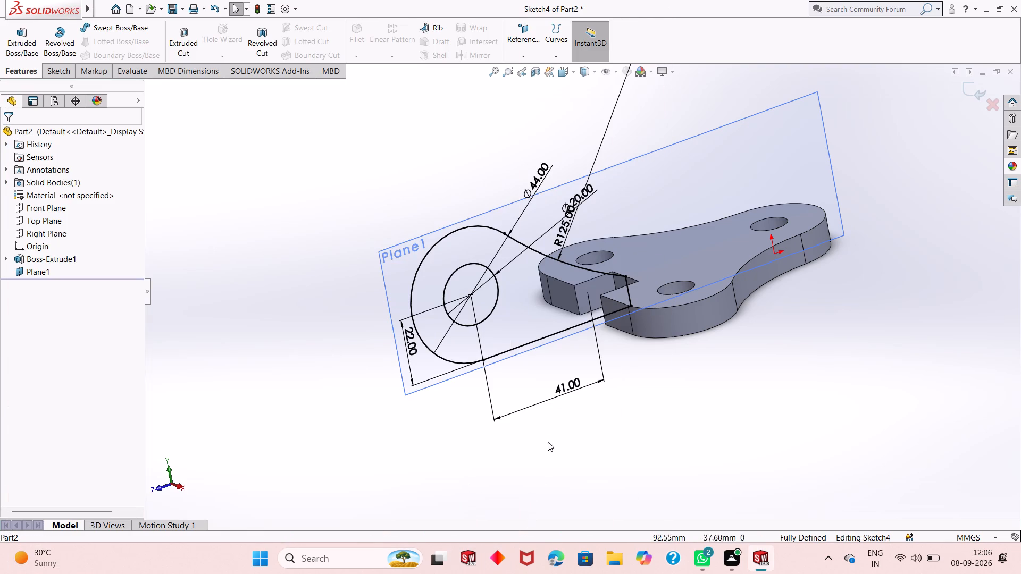
# Start a boss extrusion of the closed ring-arm sketch and inspect its preview at the plate's notch.
pyautogui.scroll(1, 542, 381)
pyautogui.scroll(3, 547, 280)
pyautogui.scroll(-3, 538, 307)
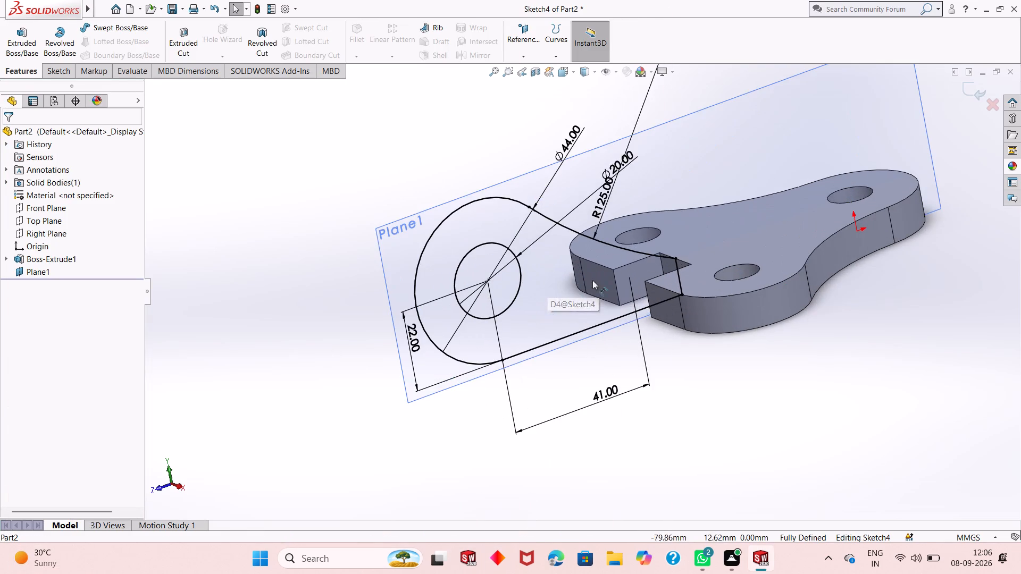
pyautogui.scroll(2, 620, 243)
pyautogui.scroll(-1, 699, 236)
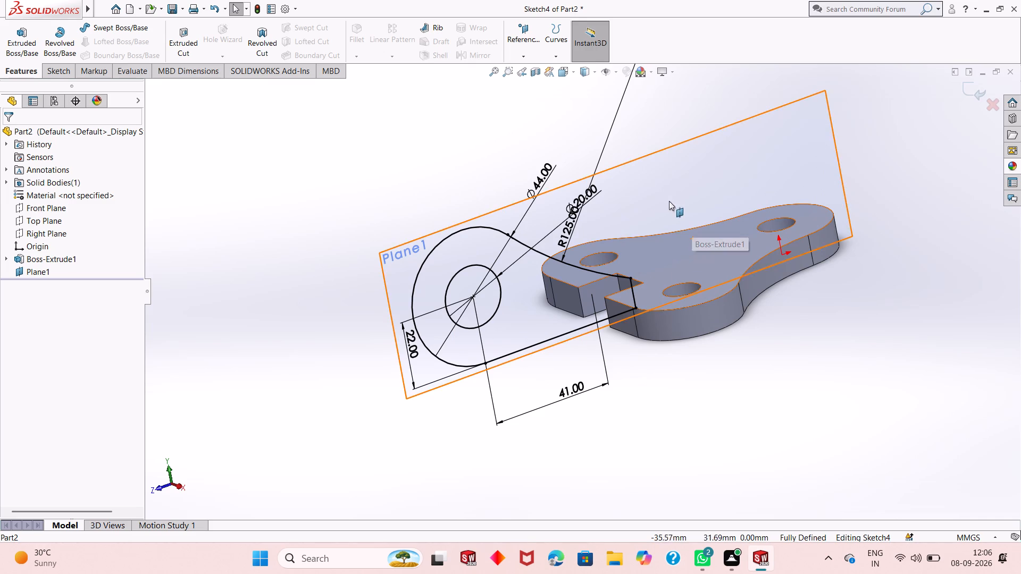
pyautogui.click(30, 50)
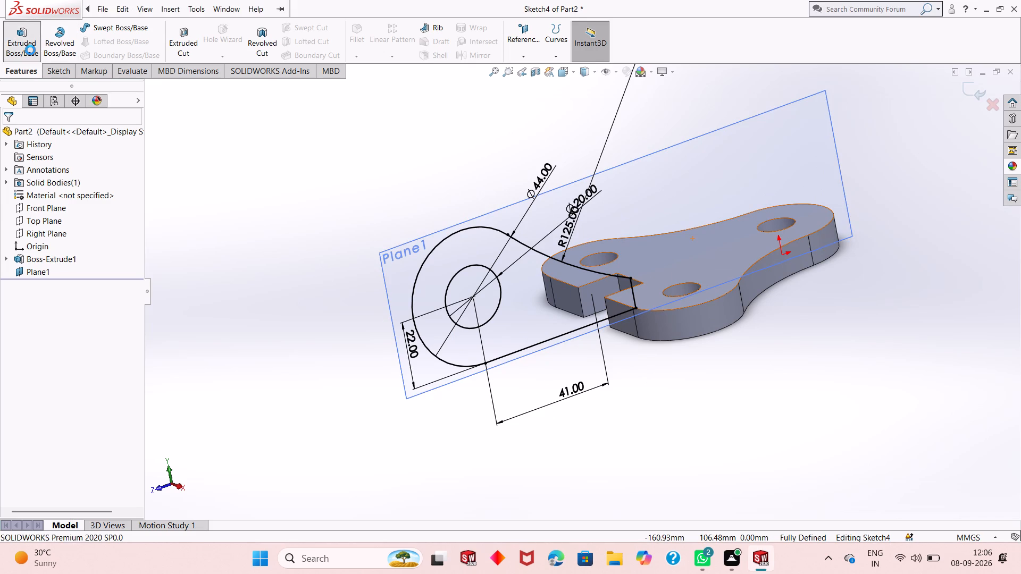
pyautogui.moveTo(563, 370); pyautogui.dragTo(572, 361, button='middle')
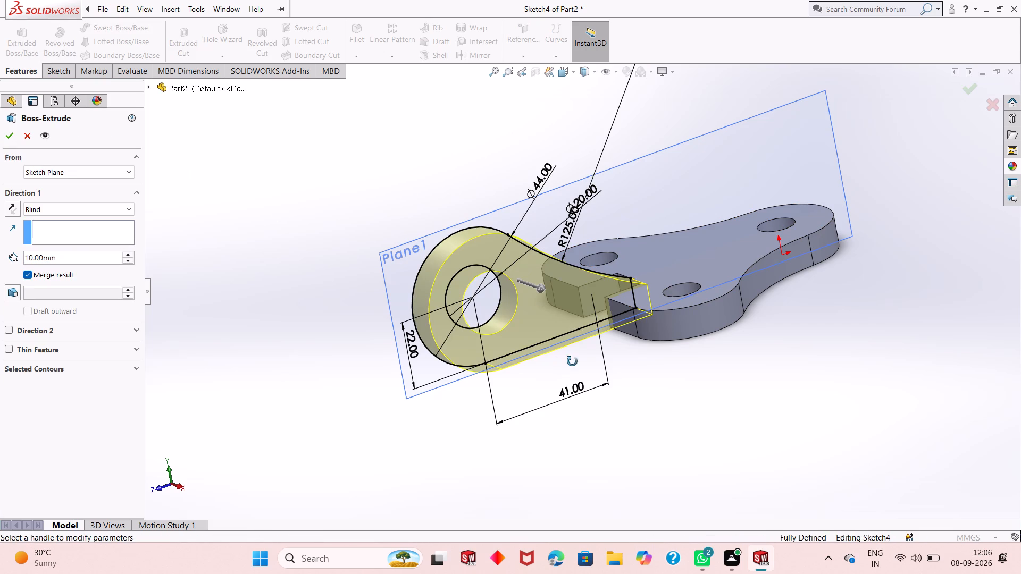
pyautogui.moveTo(572, 361); pyautogui.dragTo(609, 384, button='middle')
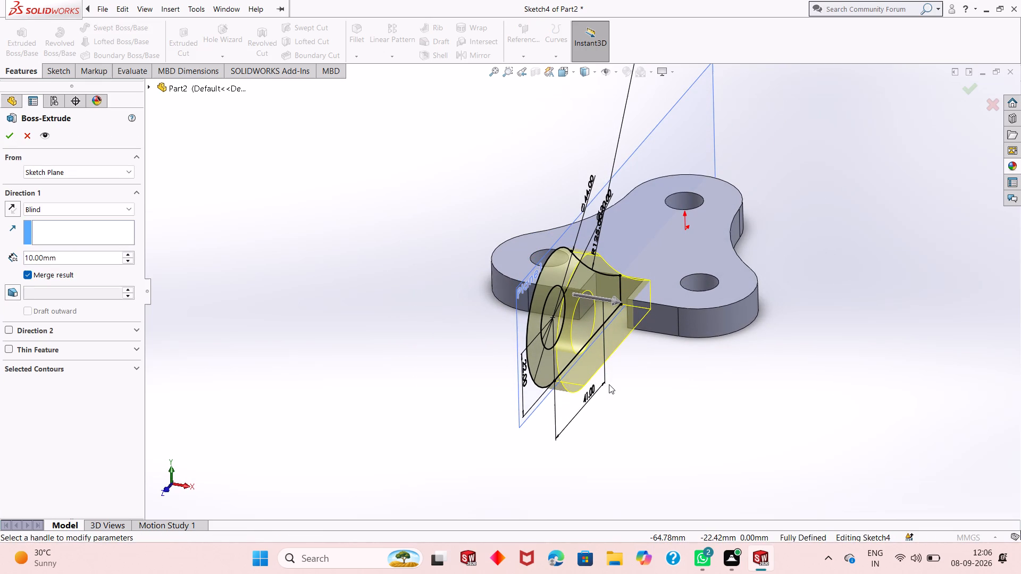
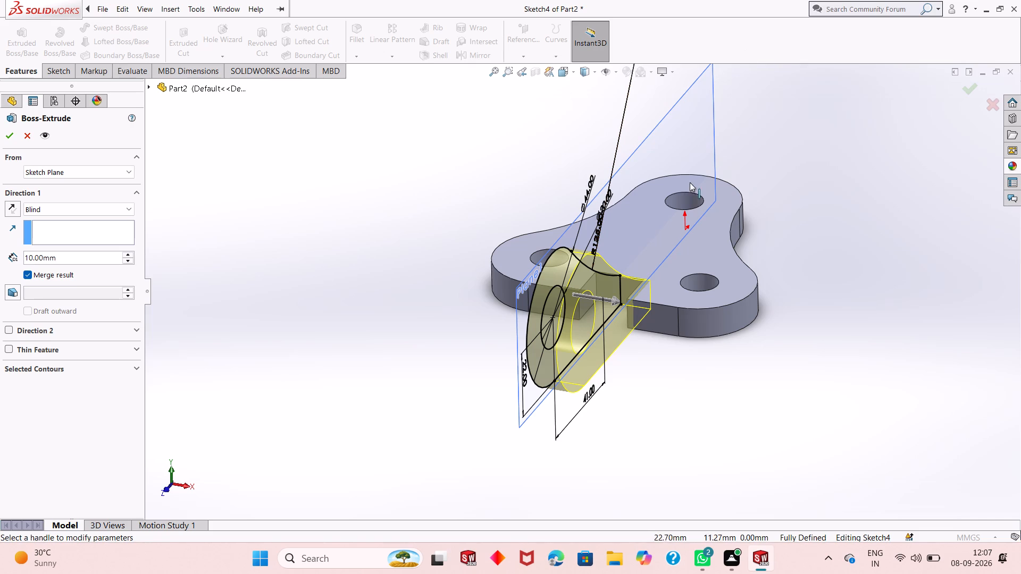
# Extrude the closed ring-arm sketch as a 10 mm mid-plane boss merged with the plate.
pyautogui.click(95, 213)
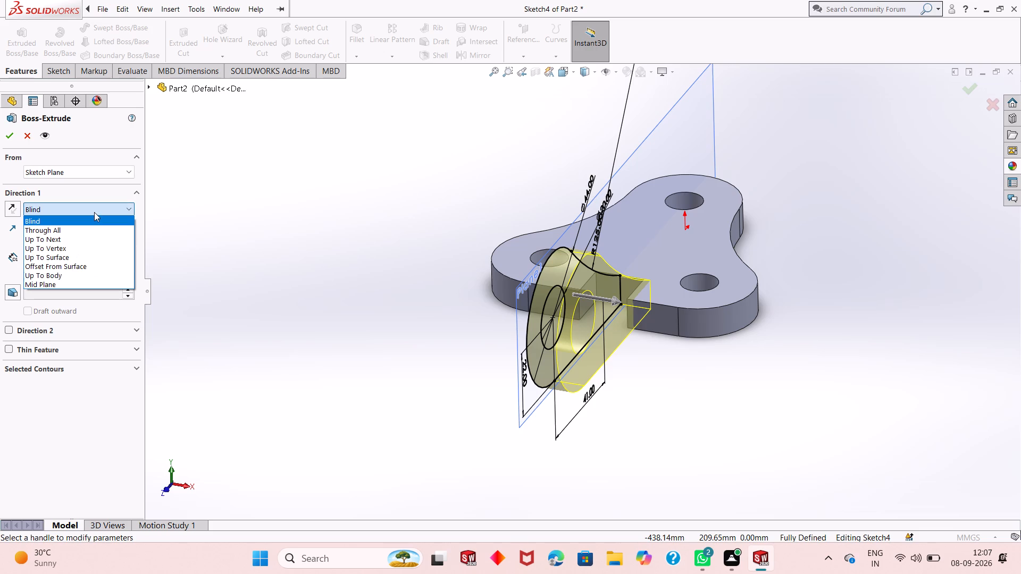
pyautogui.click(79, 284)
pyautogui.moveTo(513, 330); pyautogui.dragTo(566, 241, button='middle')
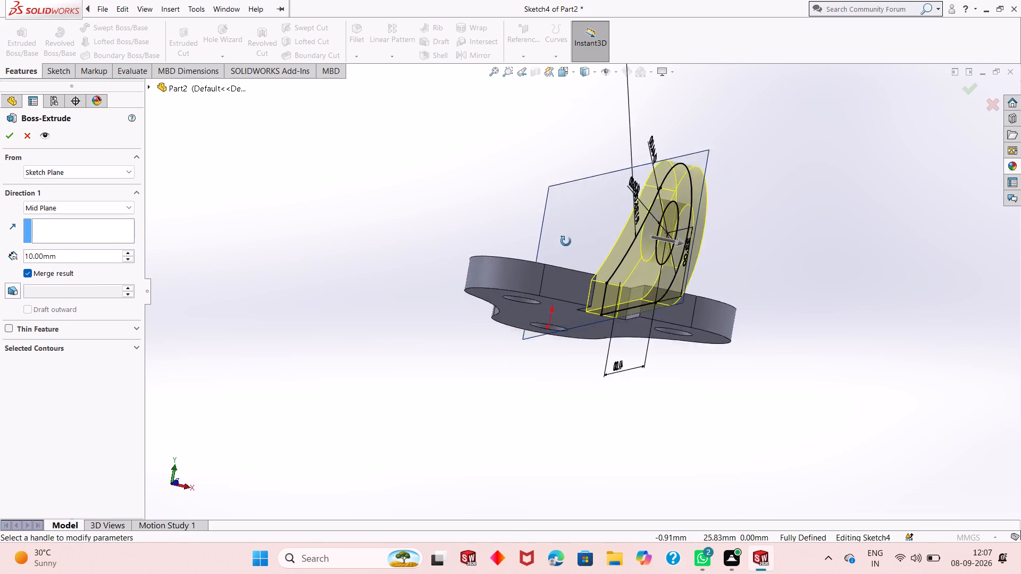
pyautogui.moveTo(566, 241); pyautogui.dragTo(546, 207, button='middle')
pyautogui.moveTo(657, 249); pyautogui.dragTo(632, 244, button='middle')
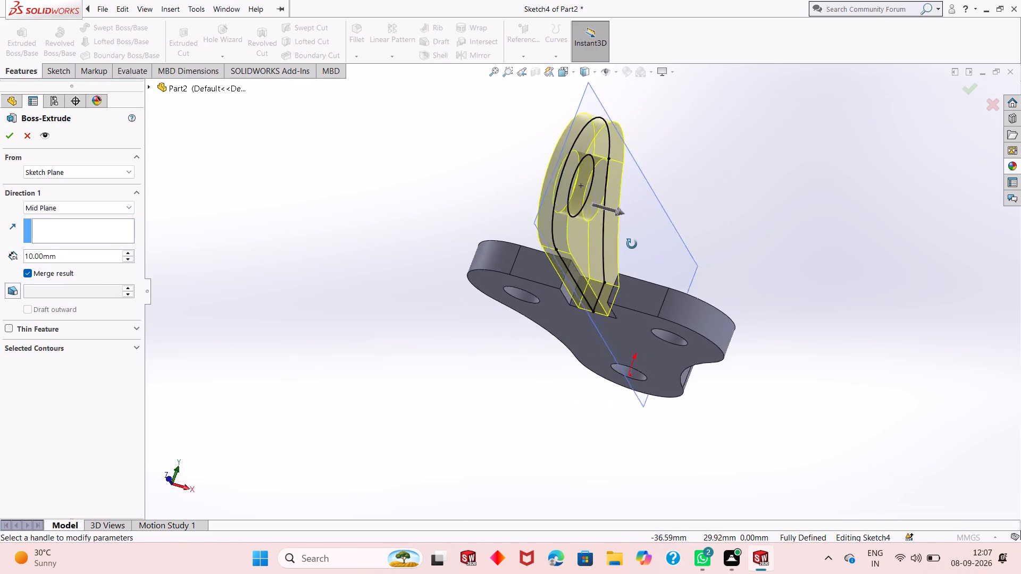
pyautogui.moveTo(632, 244); pyautogui.dragTo(590, 392, button='middle')
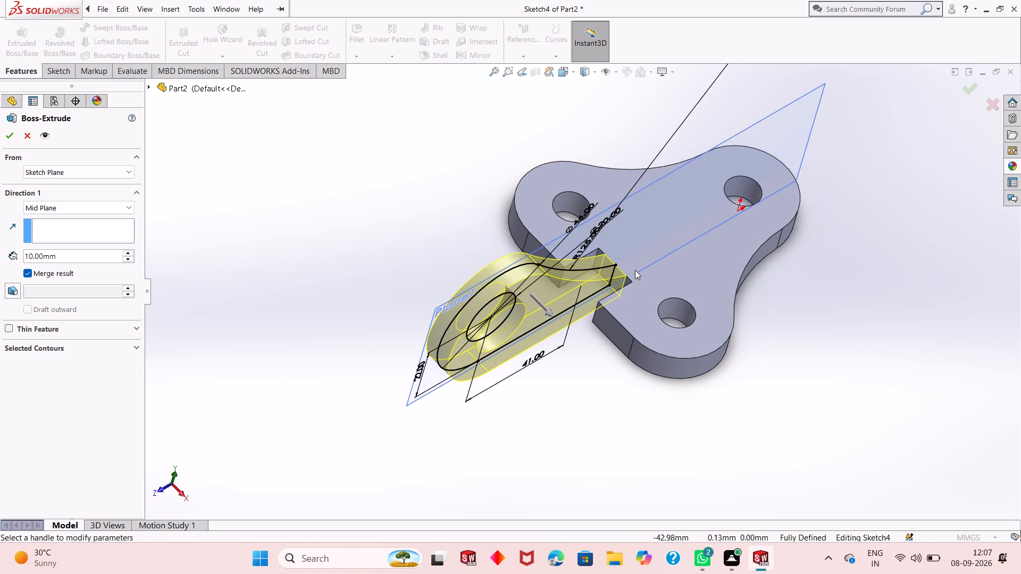
pyautogui.moveTo(799, 298); pyautogui.dragTo(759, 319, button='middle')
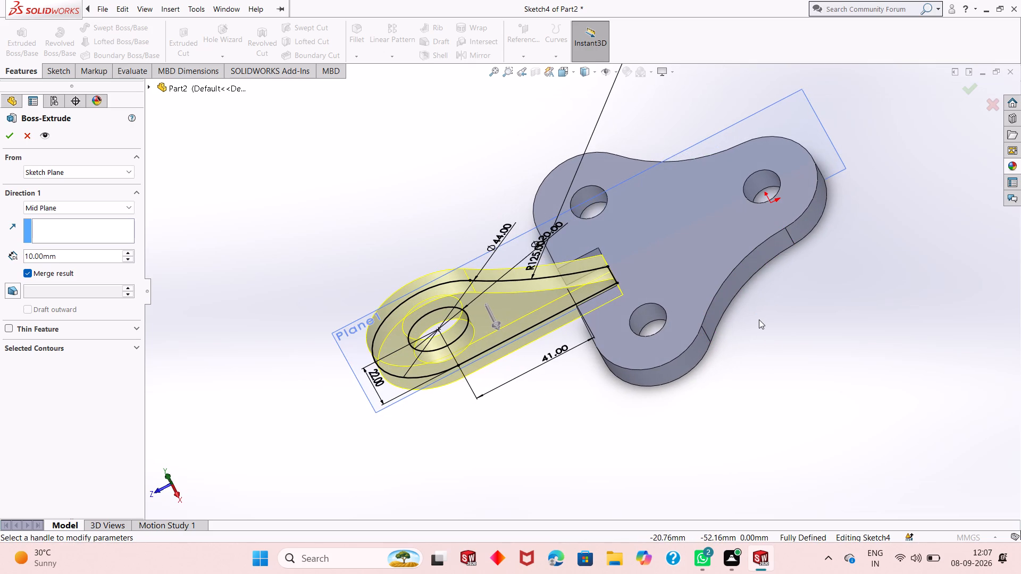
pyautogui.moveTo(601, 318); pyautogui.dragTo(610, 410, button='middle')
pyautogui.click(13, 137)
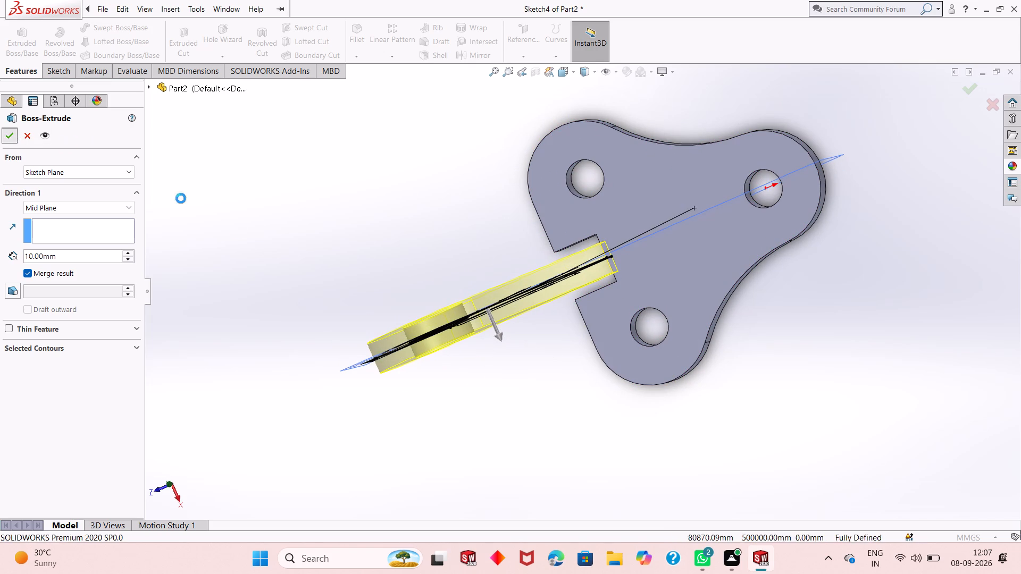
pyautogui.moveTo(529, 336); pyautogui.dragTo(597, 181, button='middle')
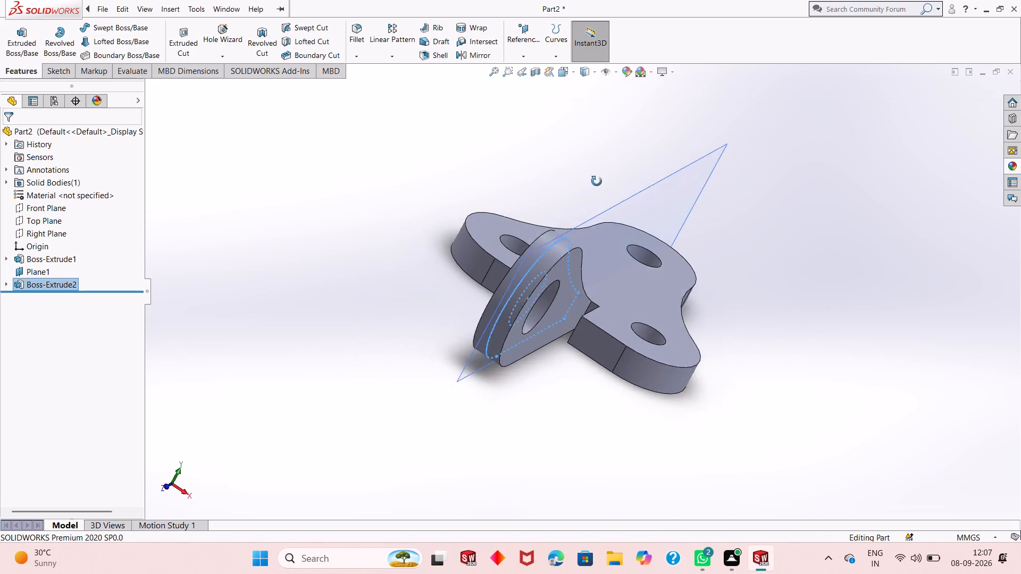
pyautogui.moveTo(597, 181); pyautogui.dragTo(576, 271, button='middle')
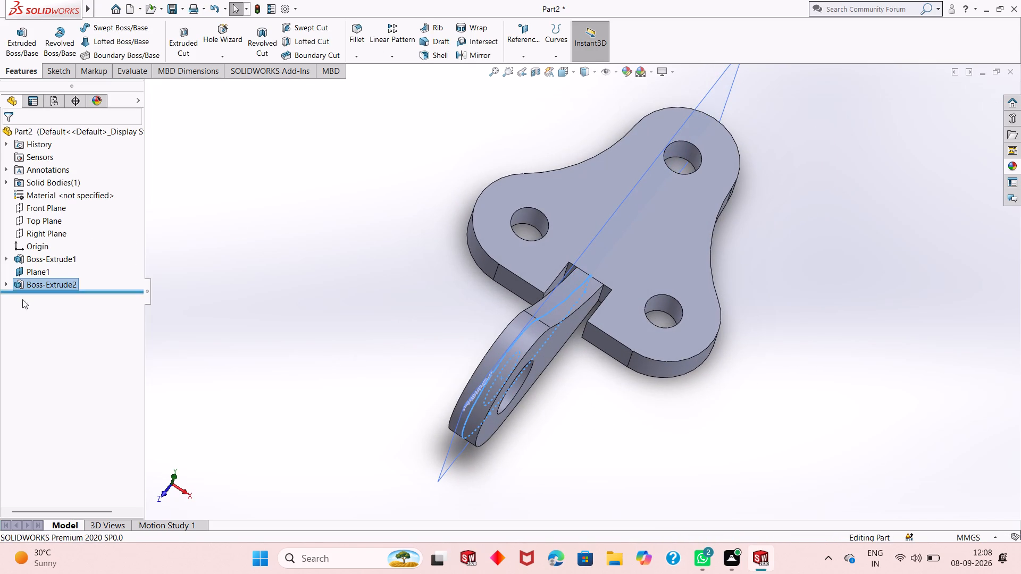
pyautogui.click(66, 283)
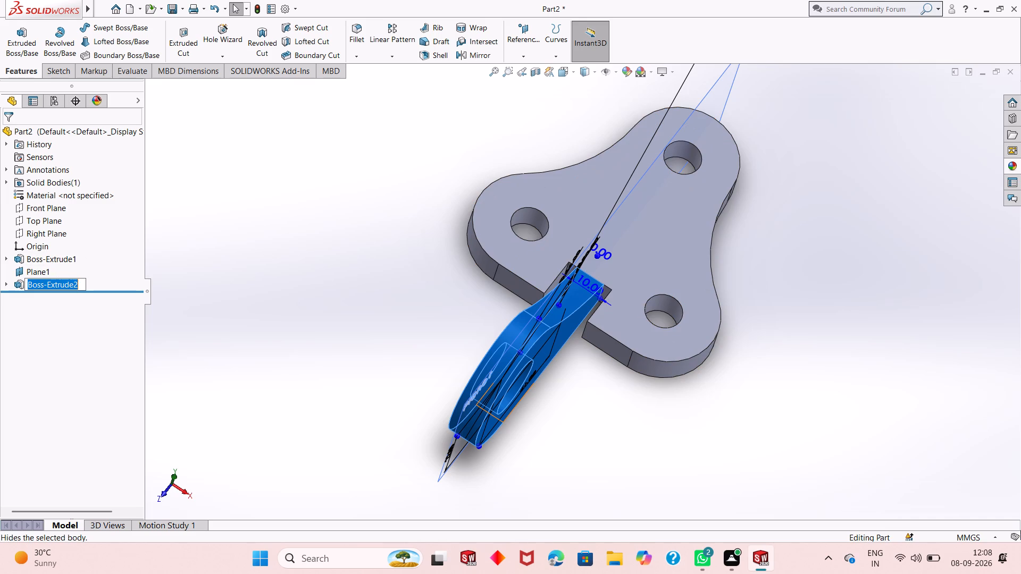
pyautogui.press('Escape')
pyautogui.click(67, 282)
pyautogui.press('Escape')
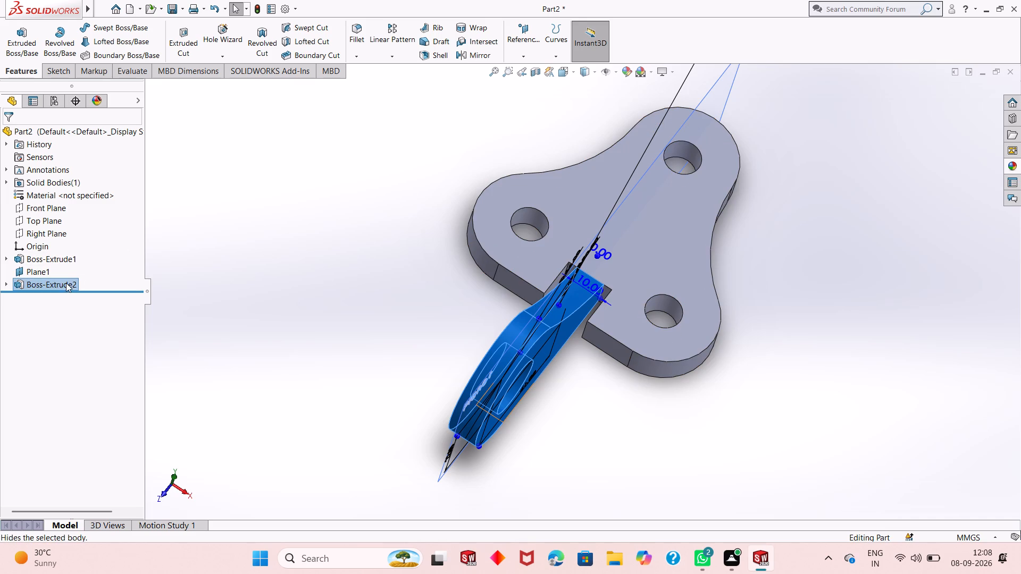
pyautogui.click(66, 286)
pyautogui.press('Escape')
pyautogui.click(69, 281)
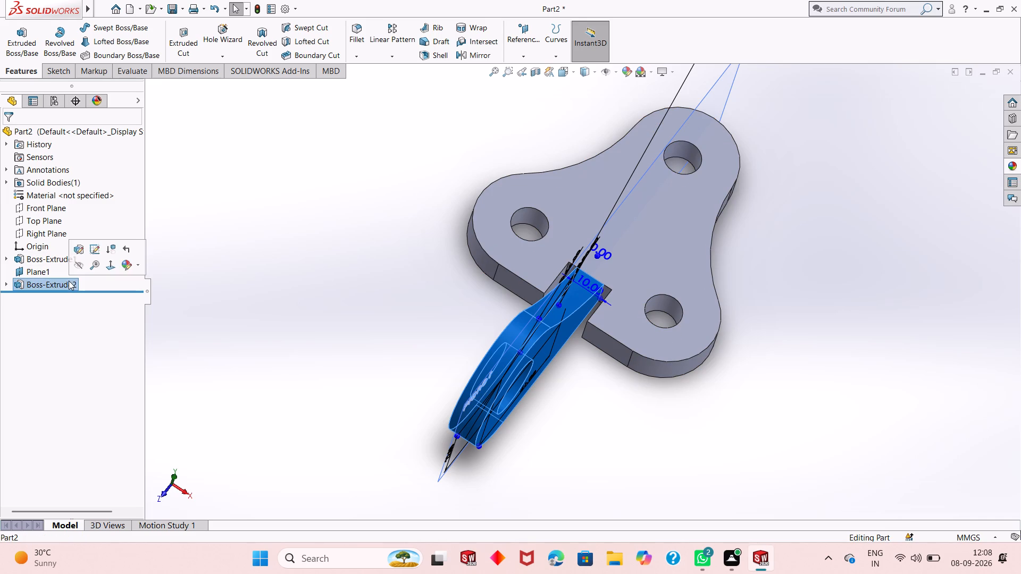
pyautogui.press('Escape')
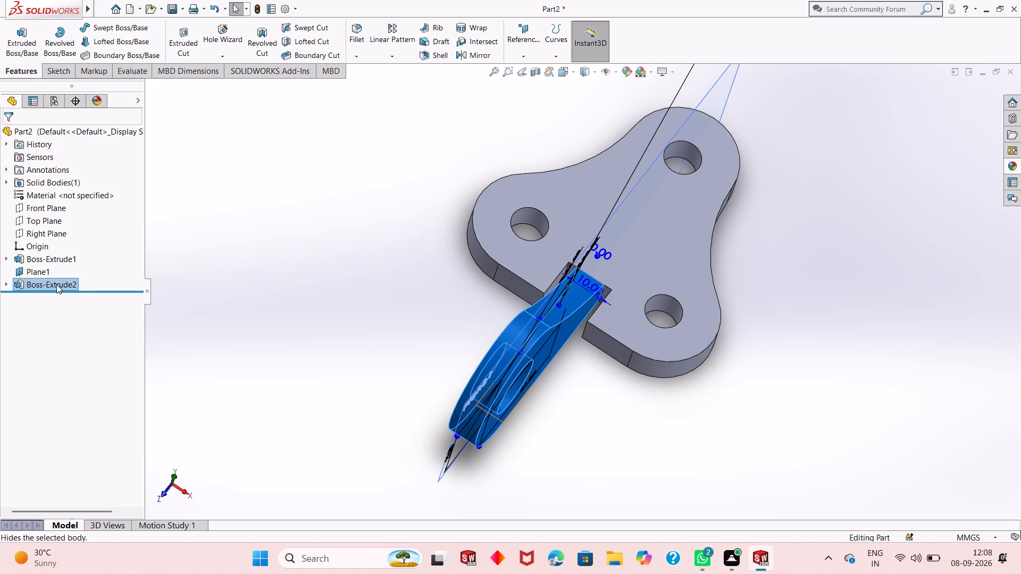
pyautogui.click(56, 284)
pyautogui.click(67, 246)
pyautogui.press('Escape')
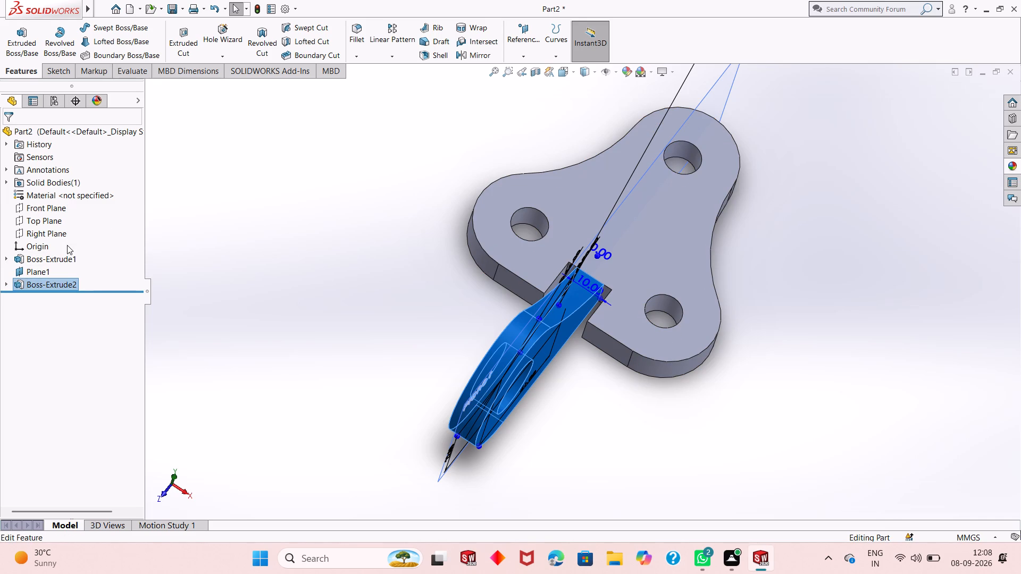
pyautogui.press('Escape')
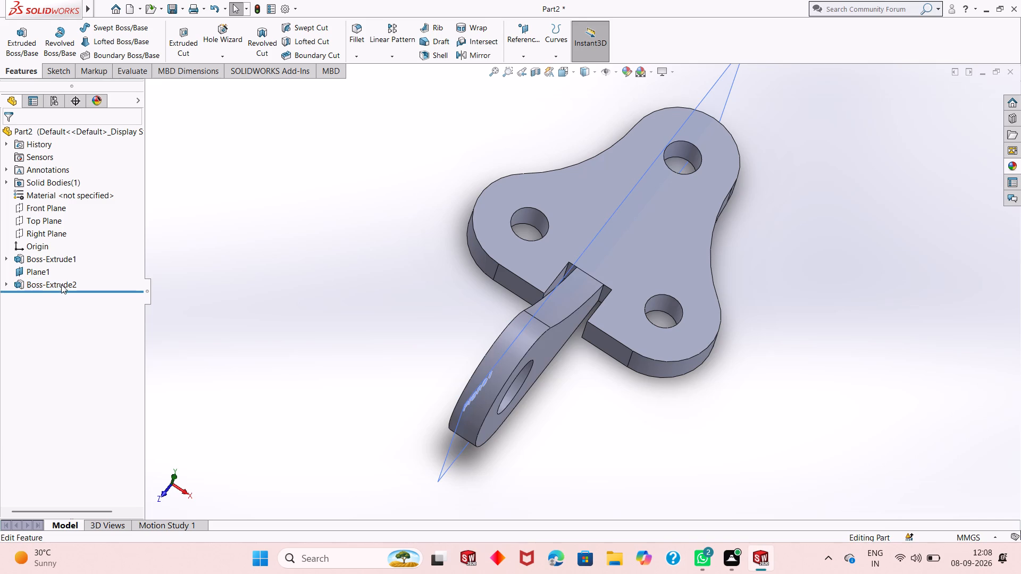
# Edit the ring-arm extrusion, set its mid-plane depth to 20 mm, and check the preview against the plate's notch.
pyautogui.click(62, 283)
pyautogui.click(75, 255)
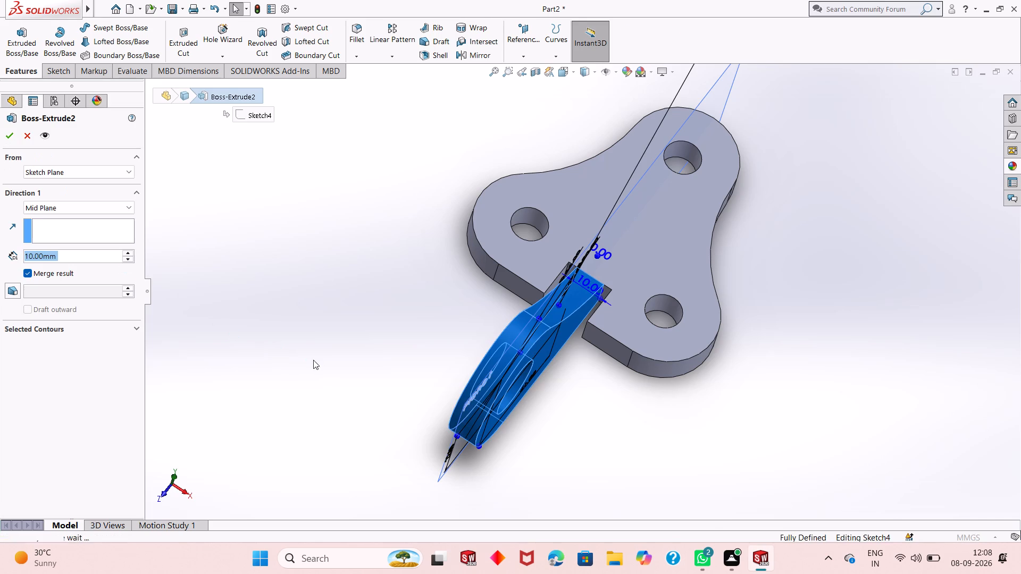
pyautogui.moveTo(405, 372); pyautogui.dragTo(386, 330, button='middle')
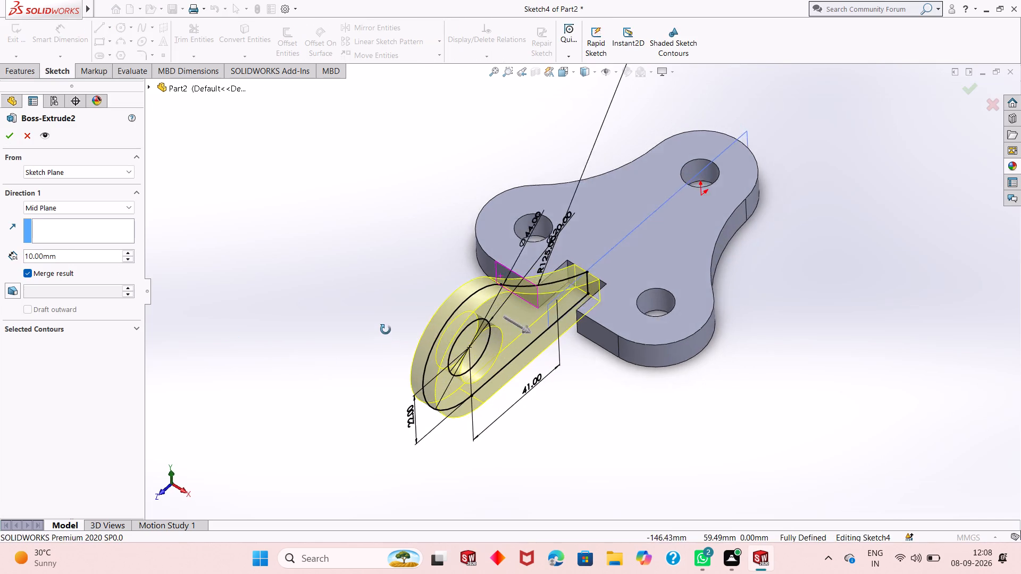
pyautogui.moveTo(386, 330); pyautogui.dragTo(378, 369, button='middle')
pyautogui.doubleClick(85, 257)
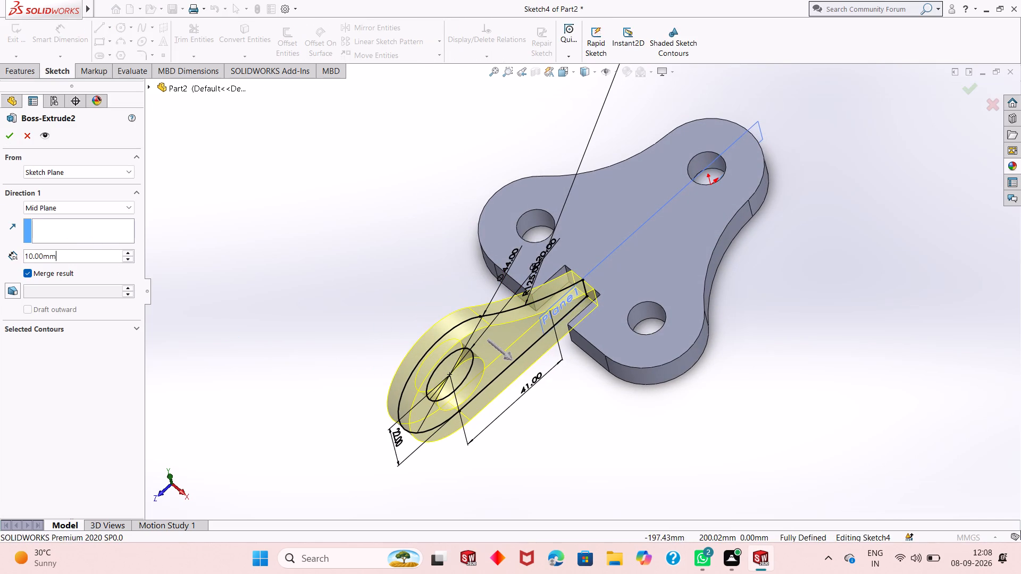
pyautogui.write('20')
pyautogui.press('Return')
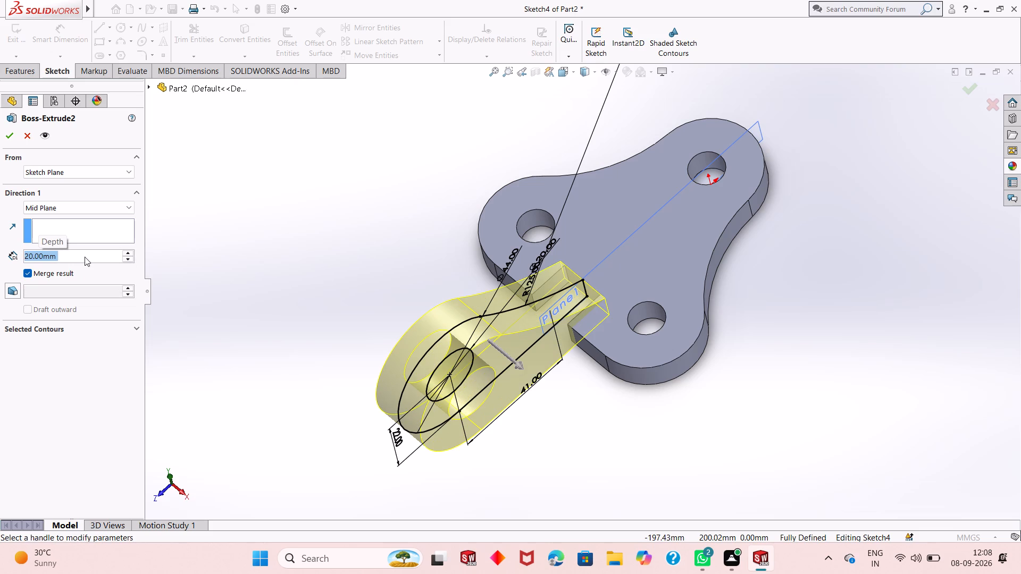
pyautogui.moveTo(436, 305); pyautogui.dragTo(450, 386, button='middle')
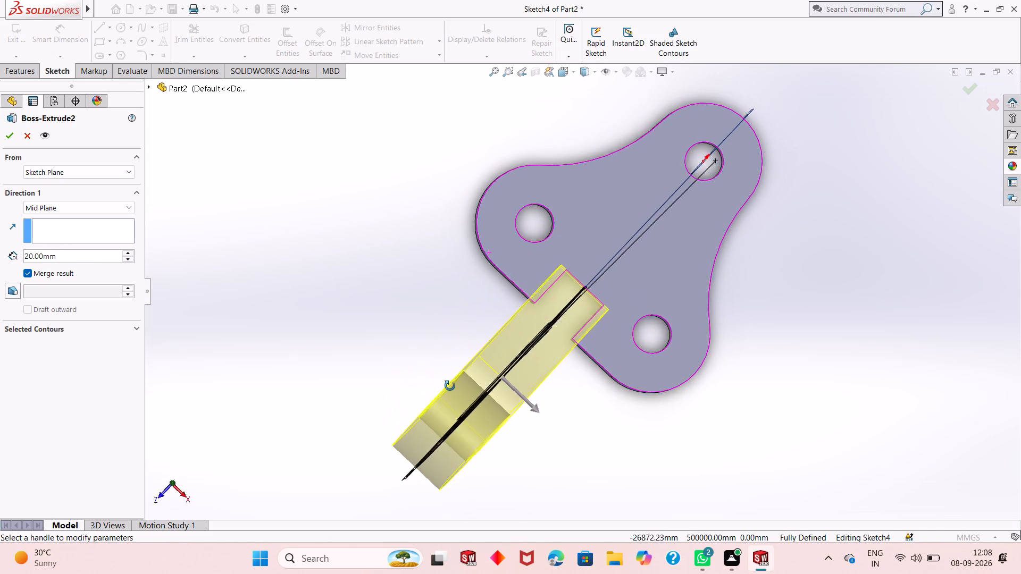
pyautogui.moveTo(450, 386); pyautogui.dragTo(450, 387, button='middle')
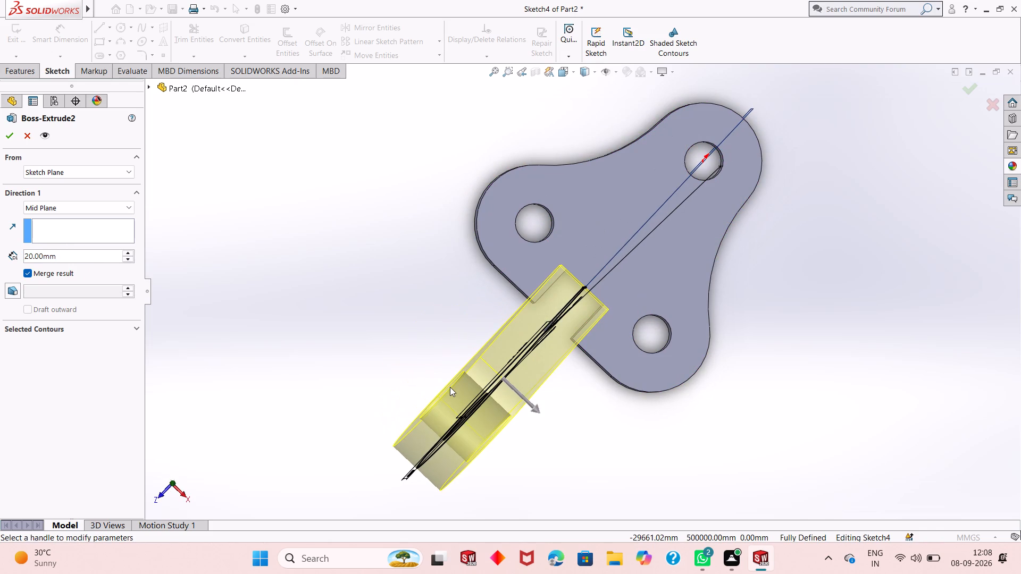
pyautogui.moveTo(439, 402); pyautogui.dragTo(430, 359, button='middle')
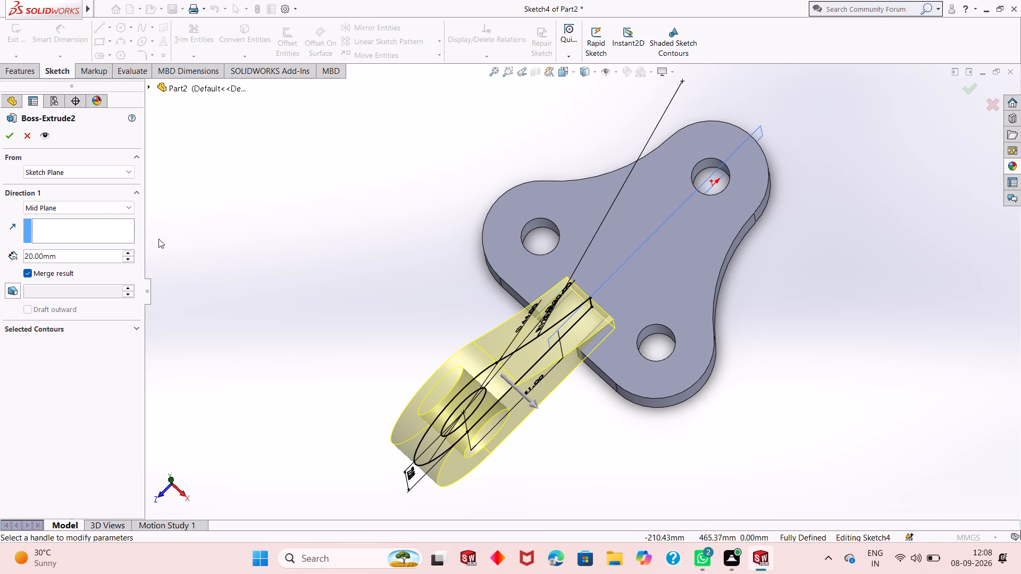
# Set the ring arm's mid-plane extrusion depth to 16 mm.
pyautogui.doubleClick(72, 257)
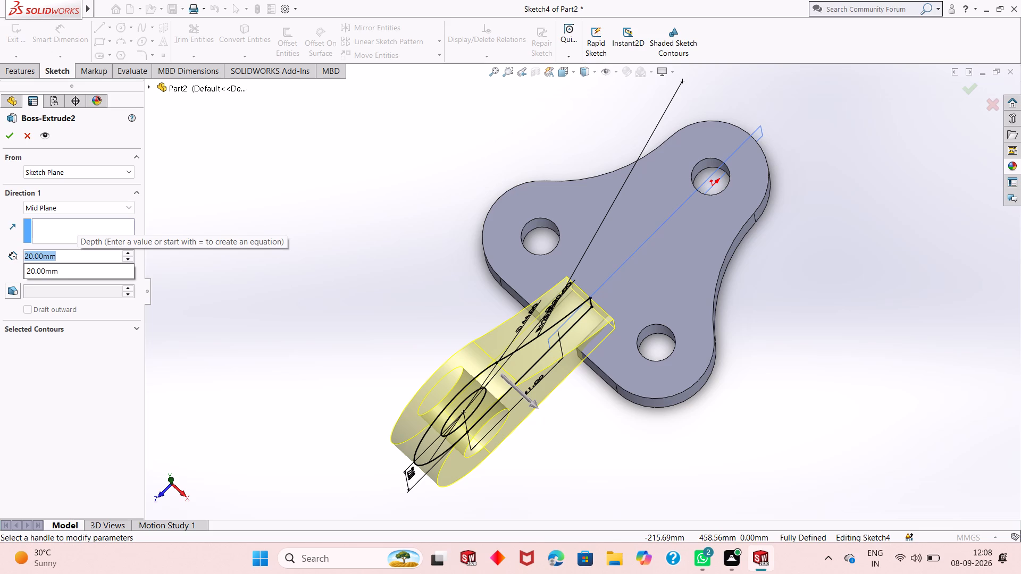
pyautogui.write('16')
pyautogui.press('Return')
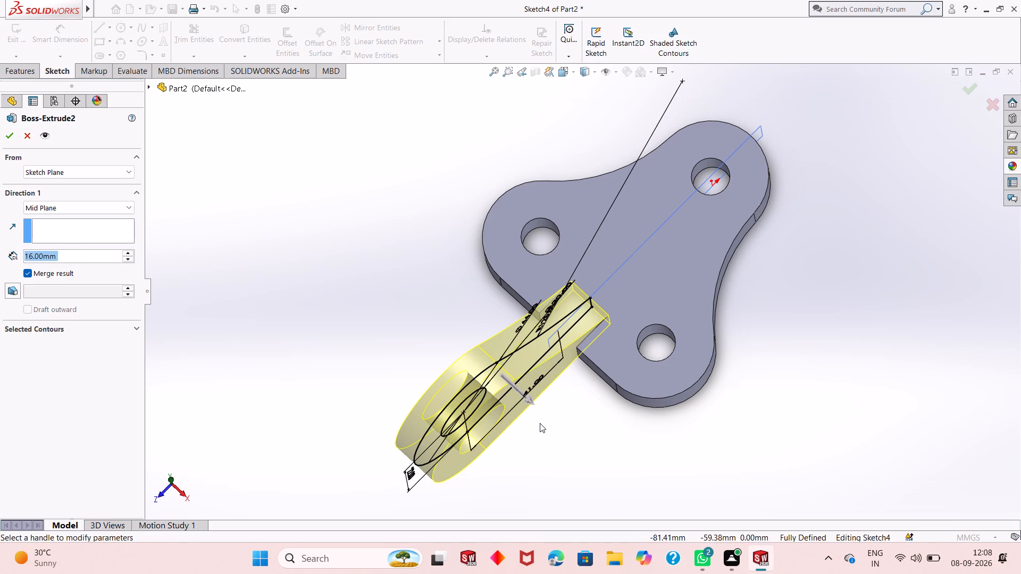
# Examine the ring arm's extrusion preview from several angles and up close where it meets the plate's notch.
pyautogui.moveTo(540, 423); pyautogui.dragTo(589, 291, button='middle')
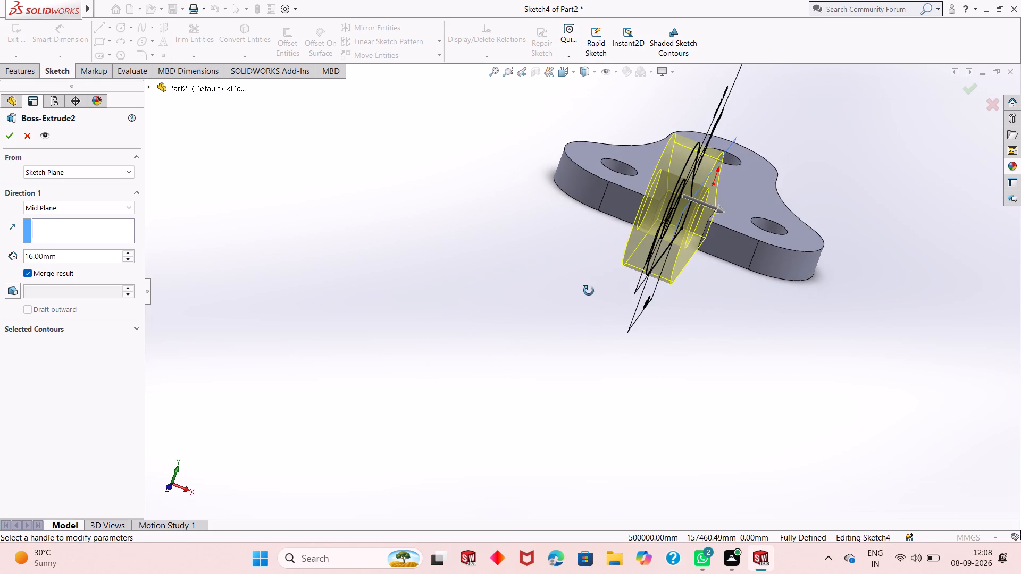
pyautogui.moveTo(589, 291); pyautogui.dragTo(589, 353, button='middle')
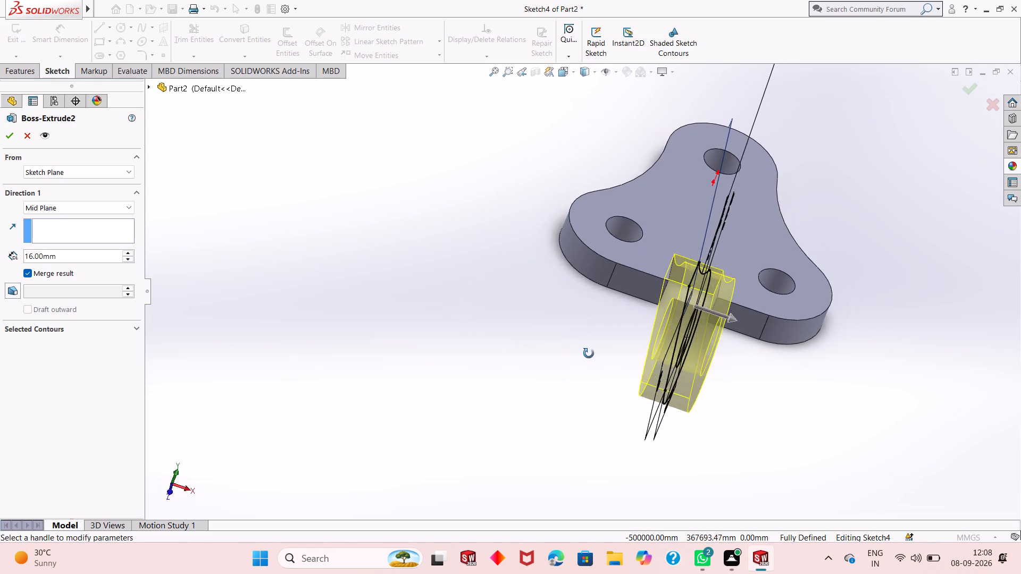
pyautogui.moveTo(589, 353); pyautogui.dragTo(554, 327, button='middle')
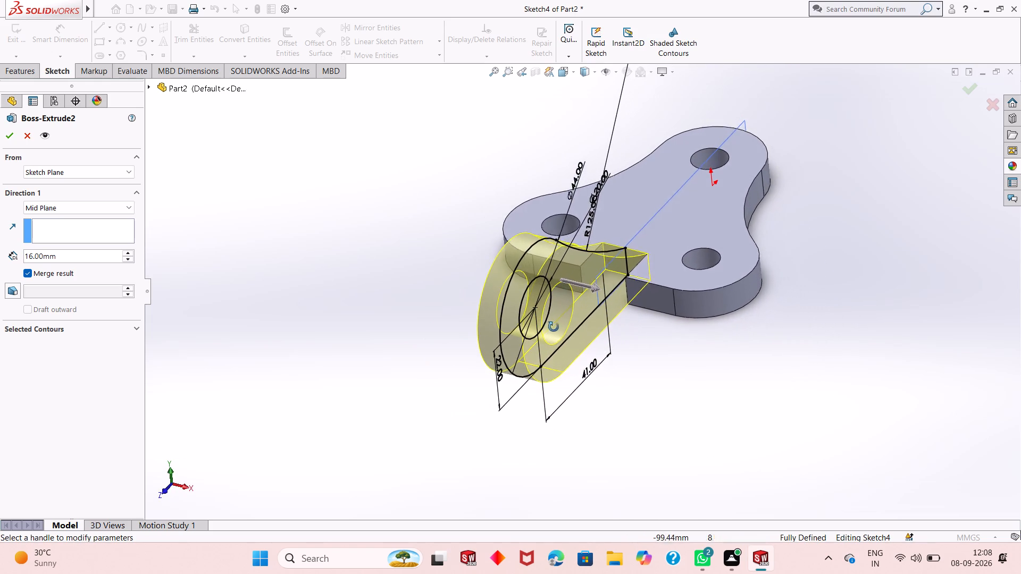
pyautogui.moveTo(554, 327); pyautogui.dragTo(513, 330, button='middle')
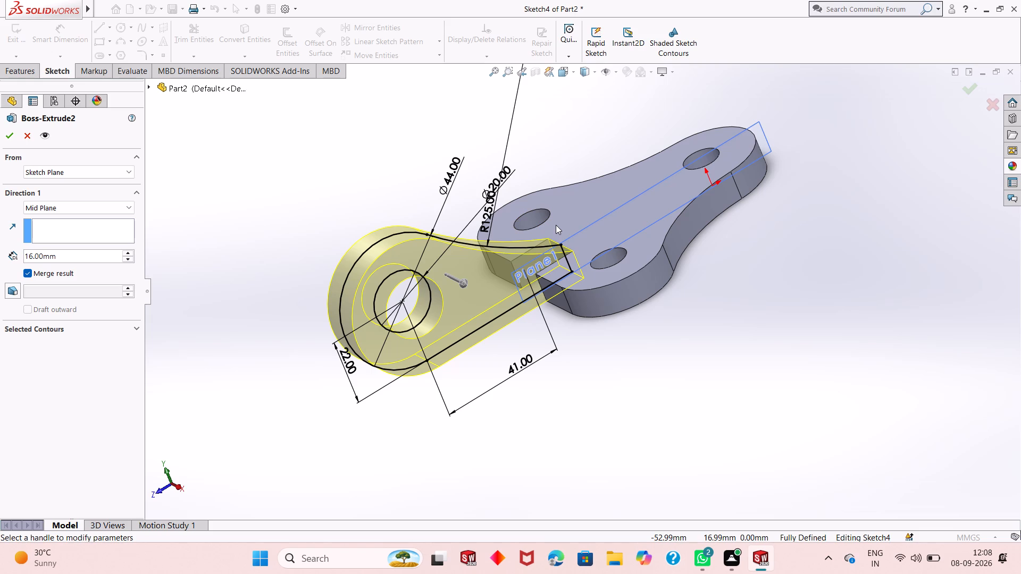
pyautogui.scroll(1, 554, 255)
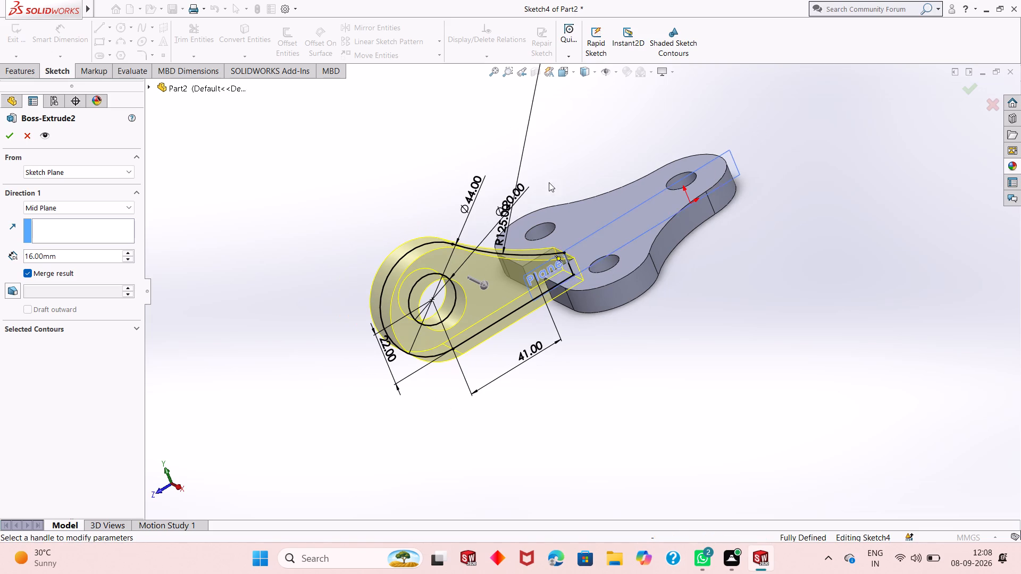
pyautogui.scroll(3, 549, 175)
pyautogui.scroll(-2, 549, 182)
pyautogui.scroll(-2, 581, 305)
pyautogui.scroll(-3, 595, 370)
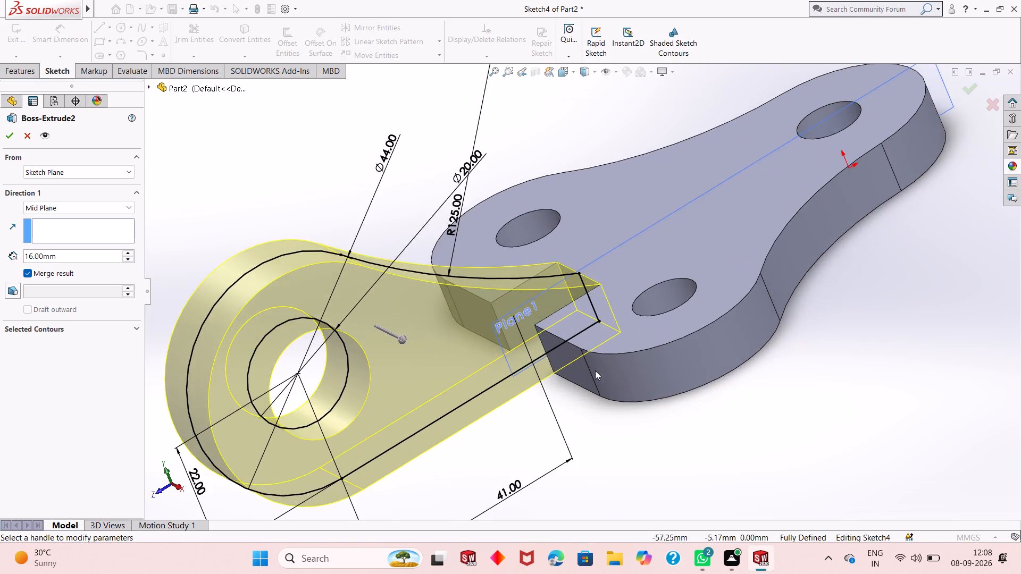
pyautogui.scroll(4, 595, 370)
pyautogui.scroll(-2, 595, 371)
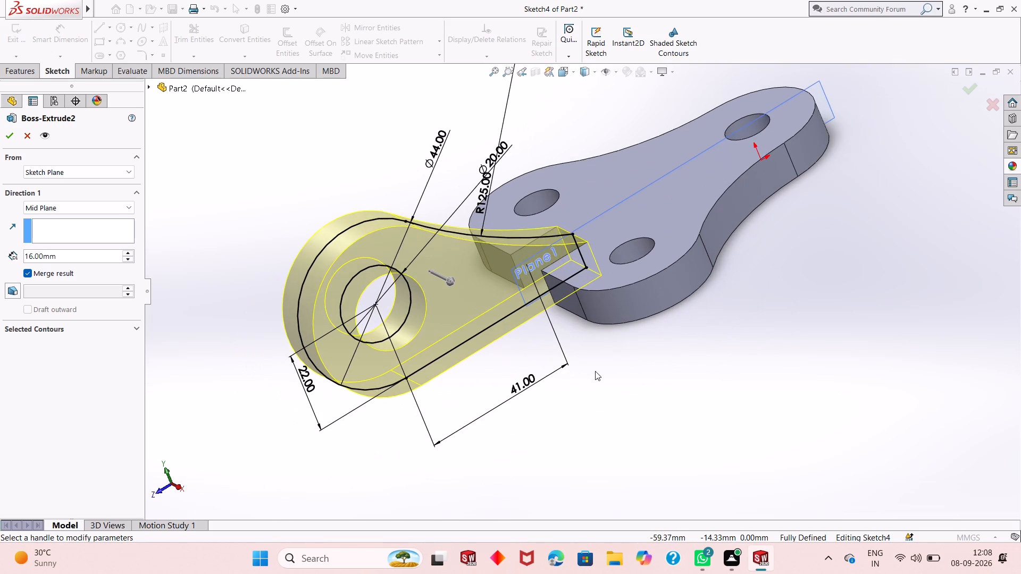
pyautogui.scroll(-1, 573, 337)
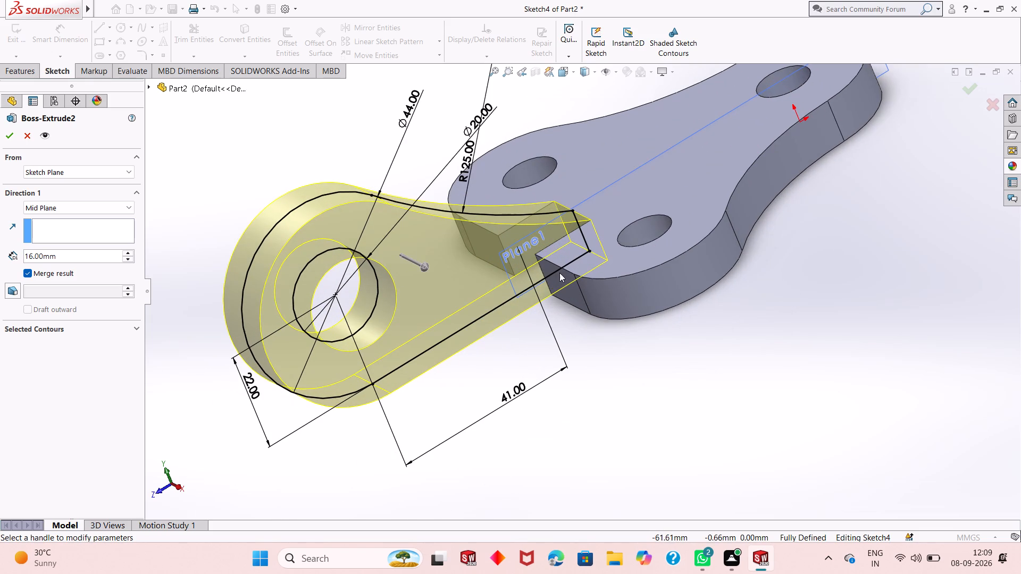
pyautogui.scroll(1, 559, 267)
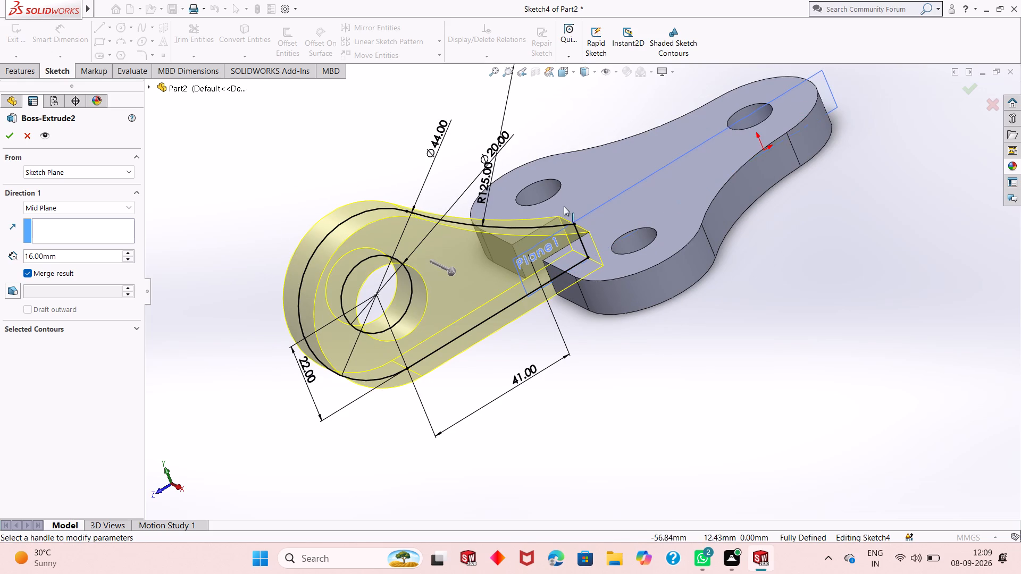
pyautogui.scroll(2, 605, 134)
pyautogui.scroll(-1, 607, 181)
pyautogui.scroll(-1, 500, 342)
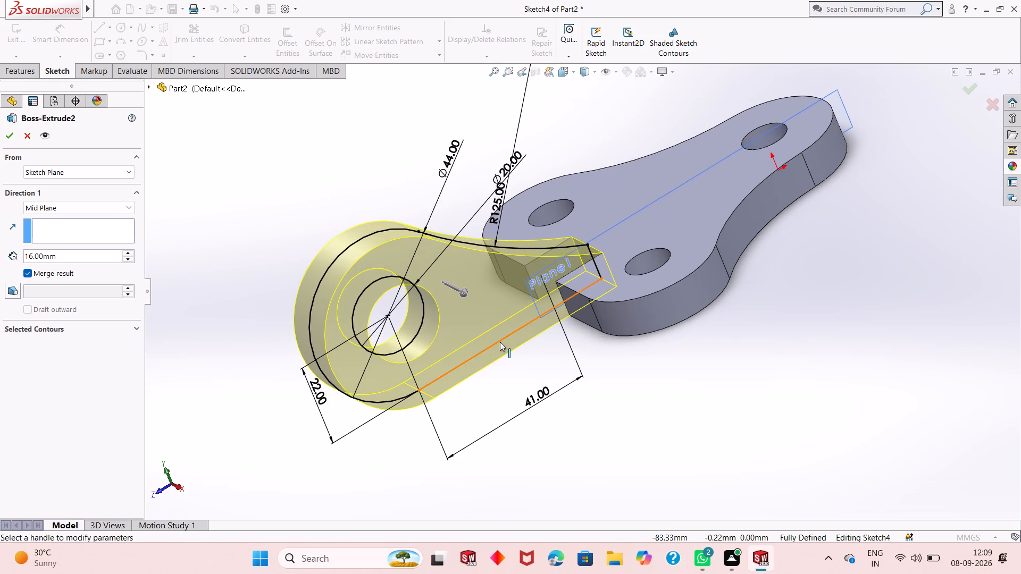
pyautogui.scroll(1, 500, 342)
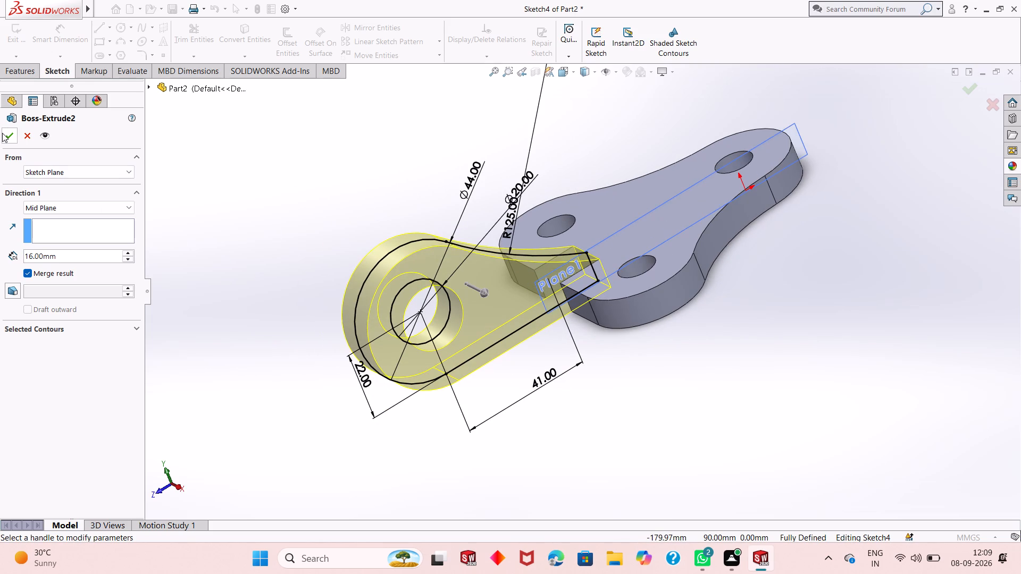
# Apply the edited 16 mm mid-plane extrusion to the ring arm.
pyautogui.click(7, 138)
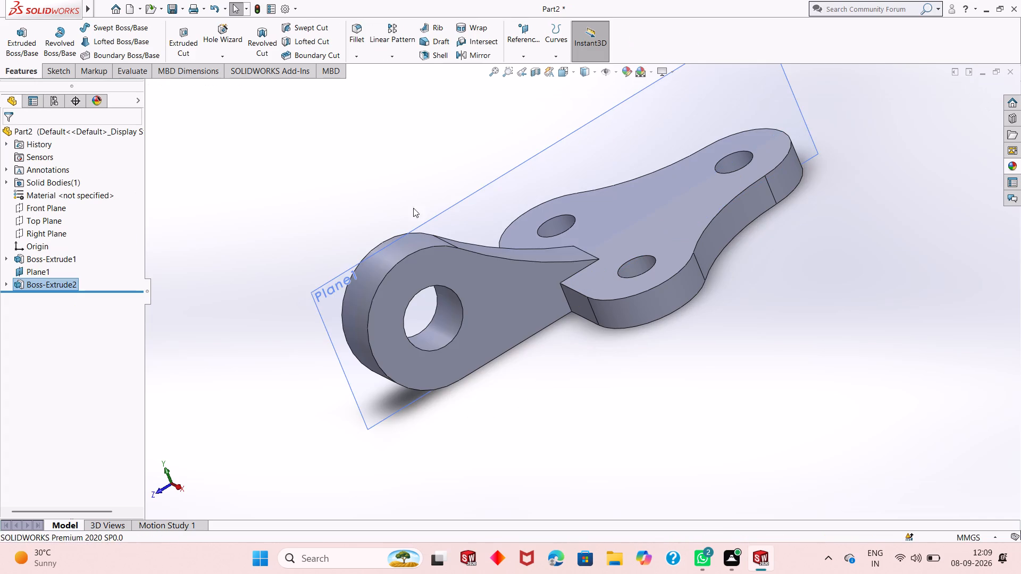
# Hide the reference plane Plane1 that runs through the ring arm.
pyautogui.press('Escape')
pyautogui.rightClick(606, 133)
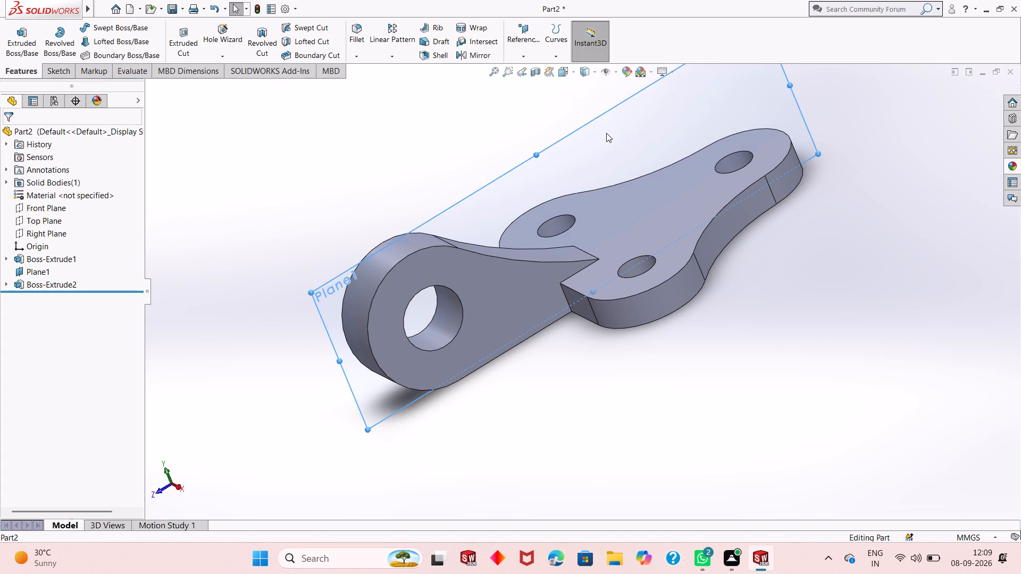
pyautogui.click(649, 114)
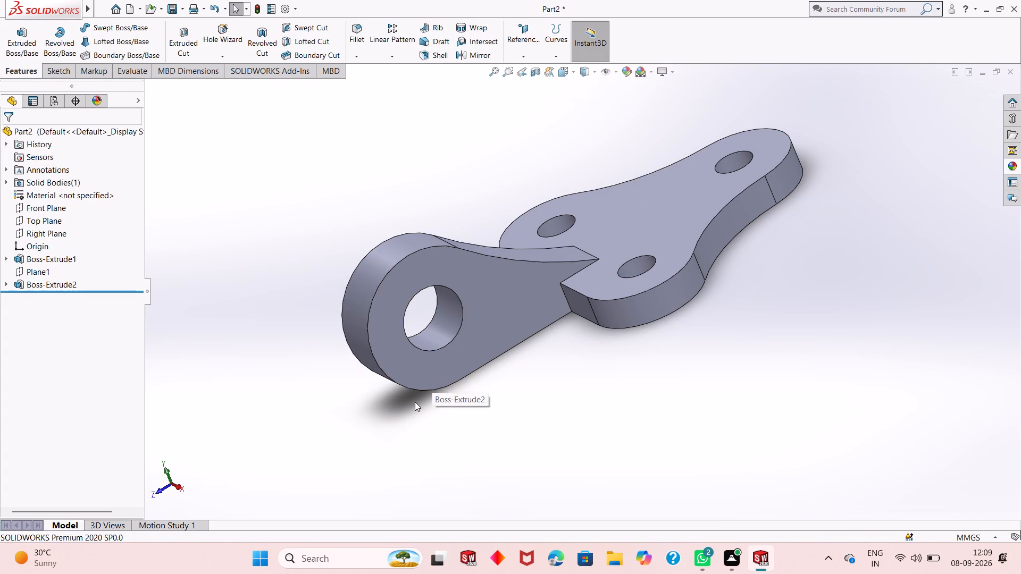
# Examine the combined plate and ring arm from both sides and the underside, at overall and closer range.
pyautogui.moveTo(411, 418); pyautogui.dragTo(492, 265, button='middle')
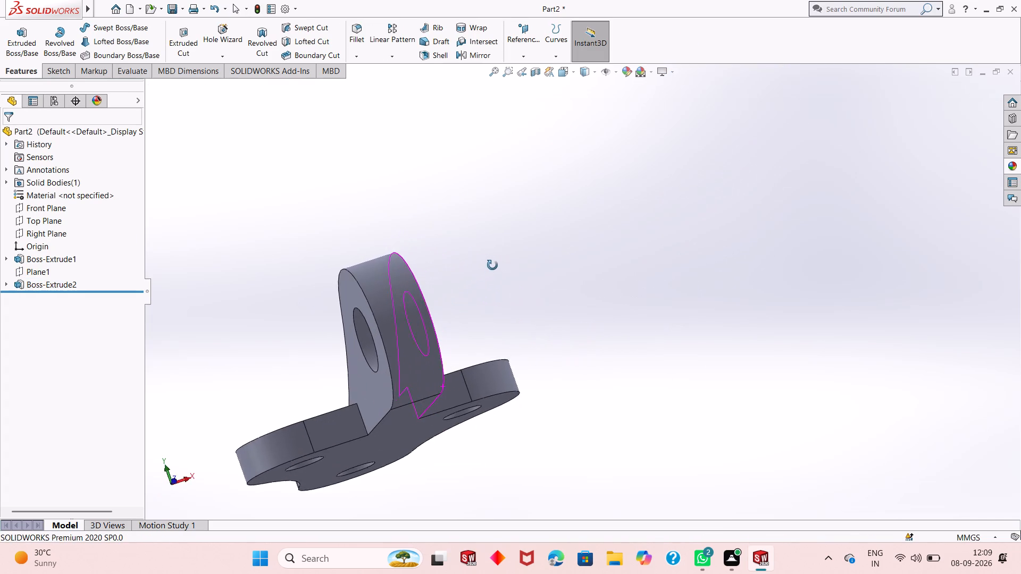
pyautogui.moveTo(492, 265); pyautogui.dragTo(372, 449, button='middle')
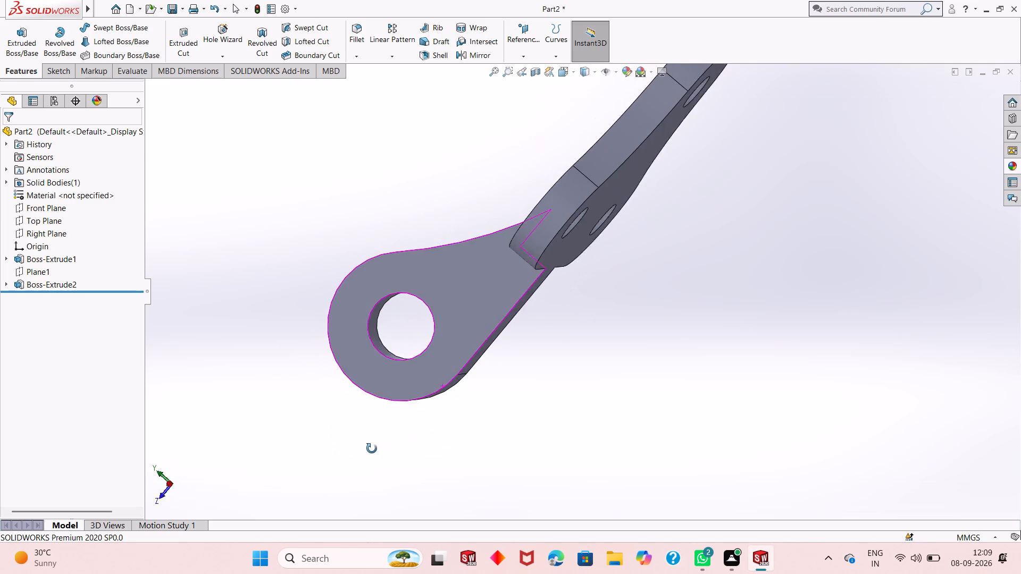
pyautogui.moveTo(372, 449); pyautogui.dragTo(534, 255, button='middle')
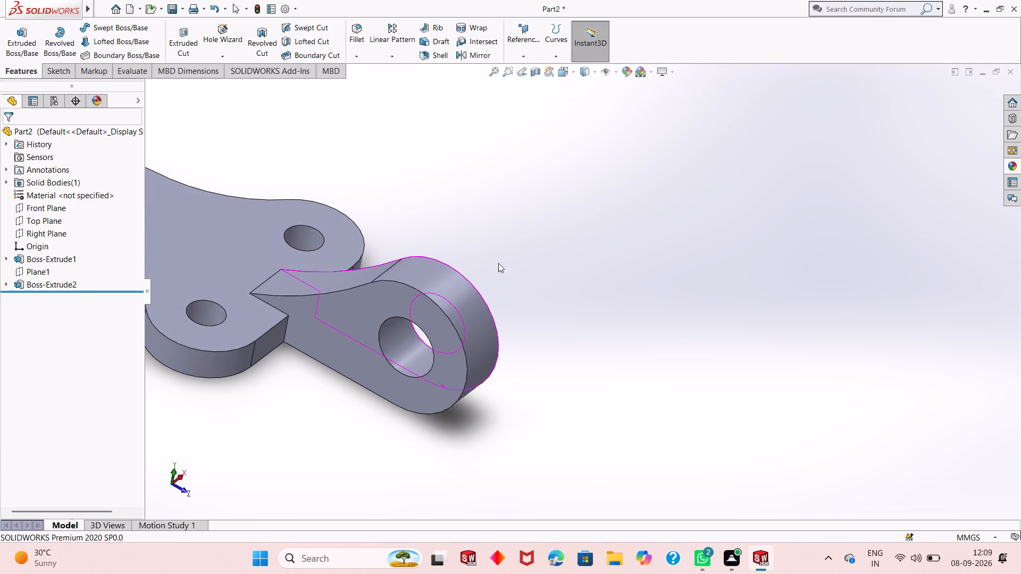
pyautogui.scroll(3, 408, 302)
pyautogui.moveTo(498, 340); pyautogui.dragTo(498, 340, button='middle')
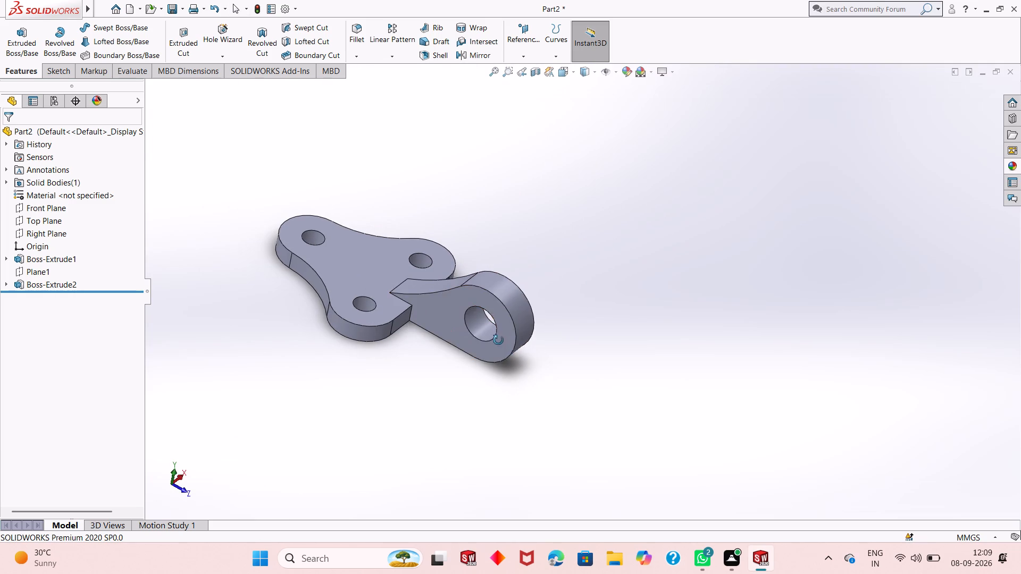
pyautogui.moveTo(498, 340); pyautogui.dragTo(500, 362, button='middle')
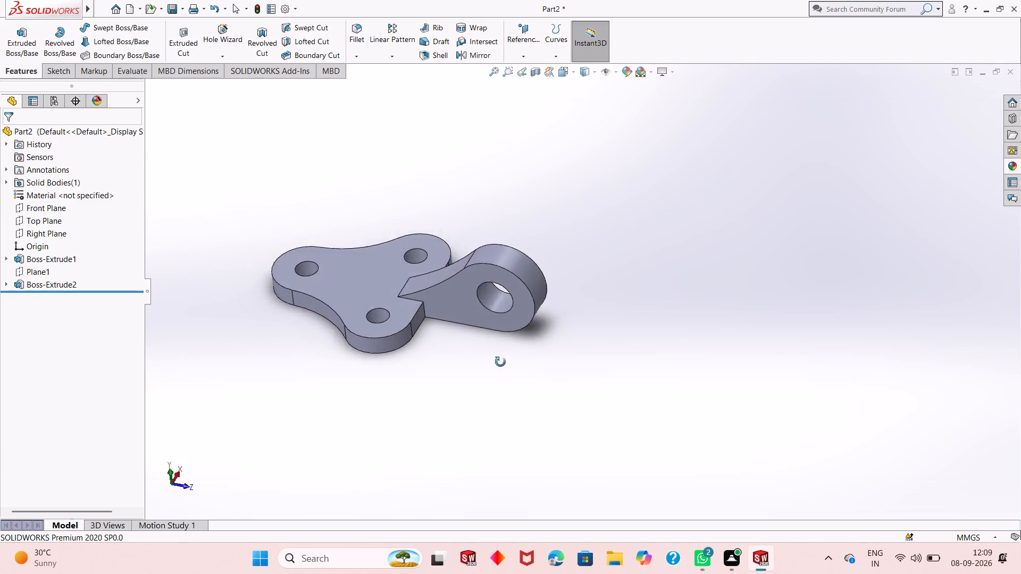
pyautogui.moveTo(500, 362); pyautogui.dragTo(299, 401, button='middle')
pyautogui.moveTo(369, 265); pyautogui.dragTo(388, 418, button='middle')
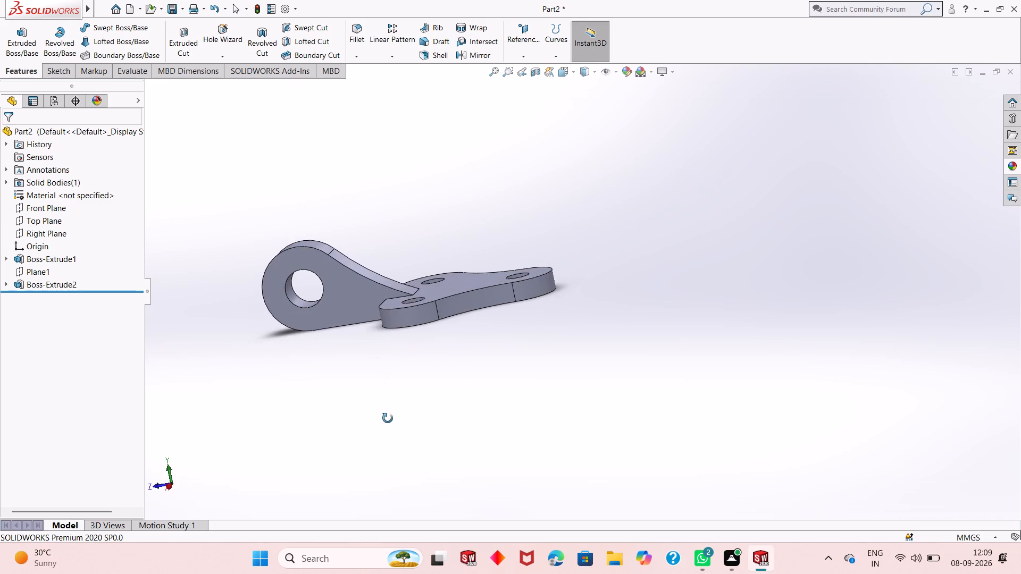
pyautogui.moveTo(388, 418); pyautogui.dragTo(392, 440, button='middle')
pyautogui.scroll(1, 392, 440)
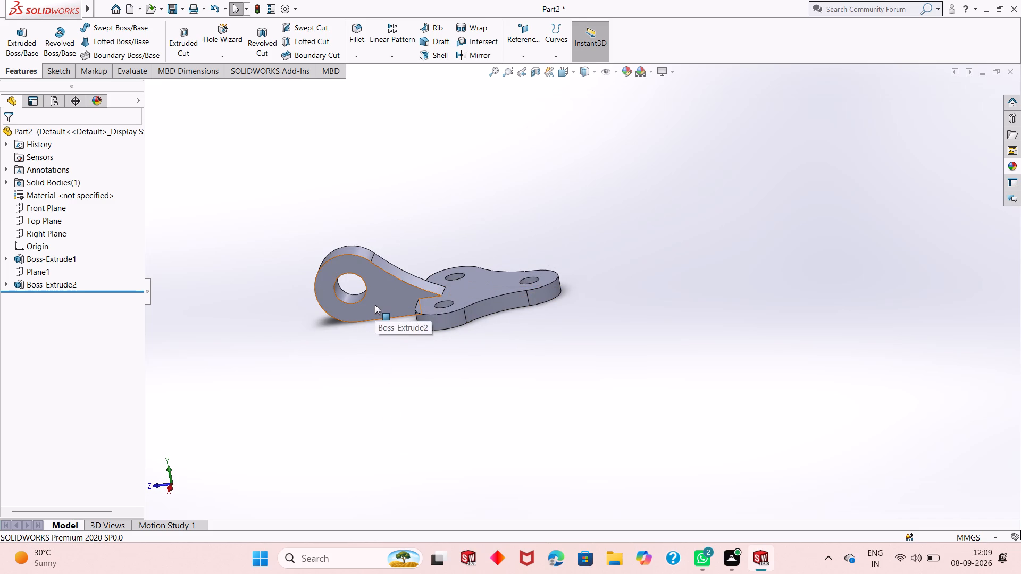
pyautogui.scroll(2, 375, 305)
pyautogui.scroll(-3, 417, 261)
pyautogui.scroll(-4, 507, 316)
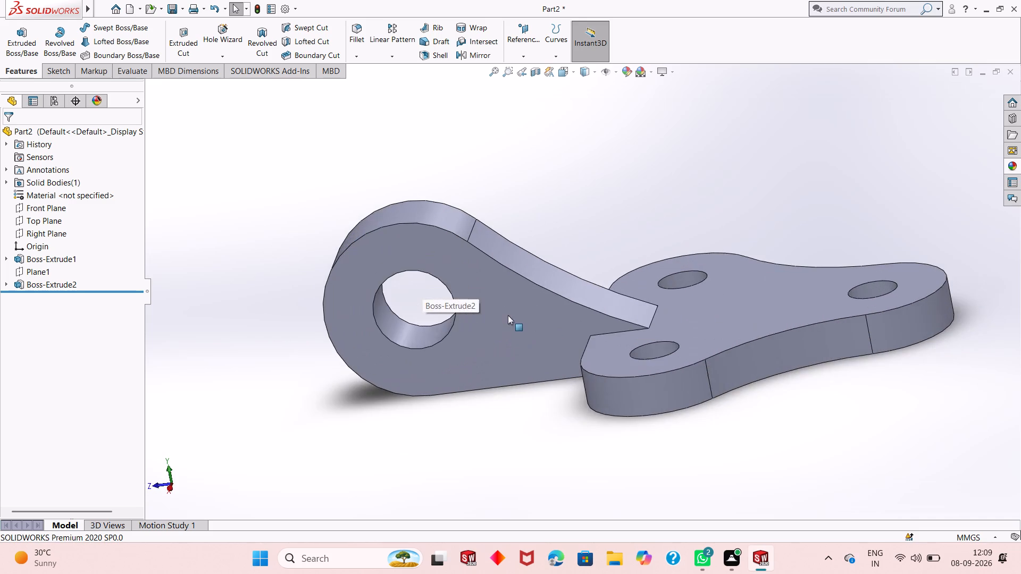
pyautogui.scroll(2, 546, 336)
pyautogui.scroll(-1, 786, 305)
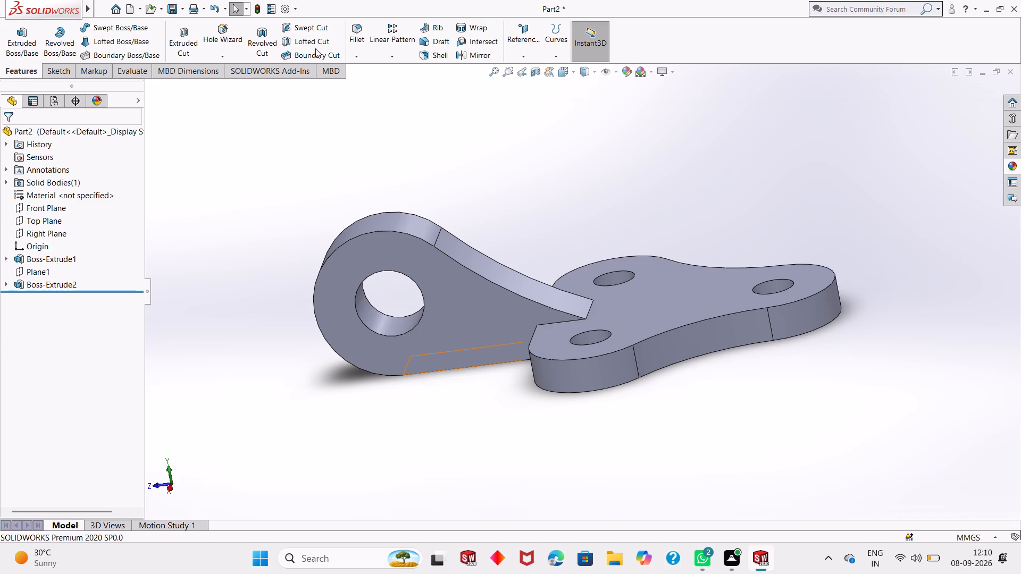
# Inspect the joint between the ring arm and the plate's notch from the end, side, top and underside.
pyautogui.moveTo(453, 383); pyautogui.dragTo(620, 415, button='middle')
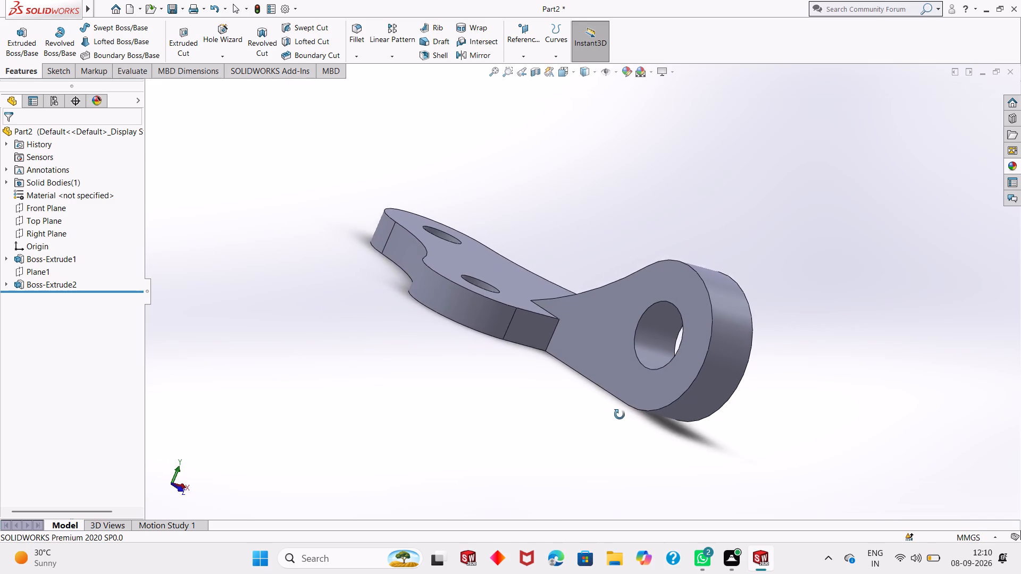
pyautogui.moveTo(620, 415); pyautogui.dragTo(571, 395, button='middle')
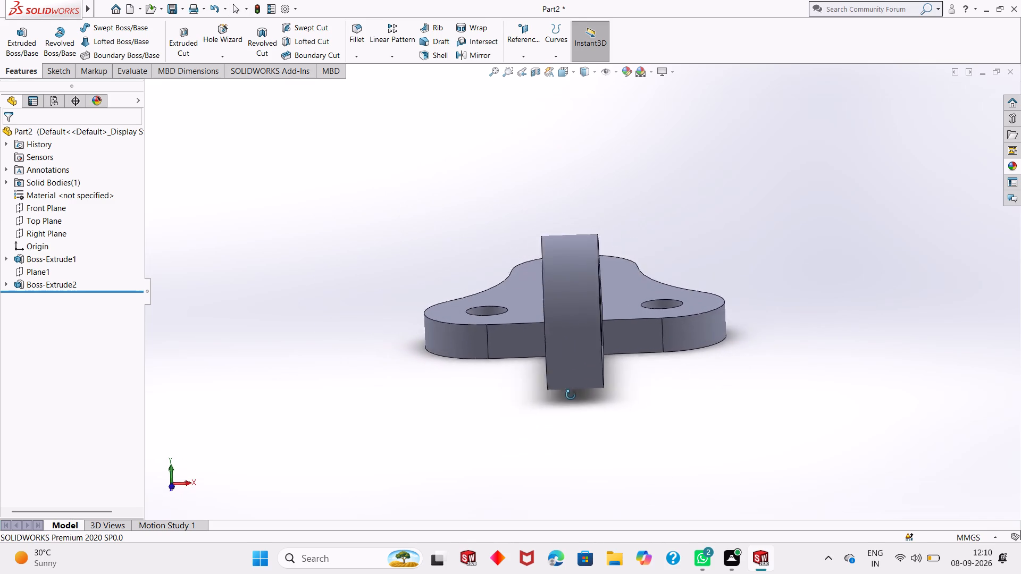
pyautogui.moveTo(571, 395); pyautogui.dragTo(493, 417, button='middle')
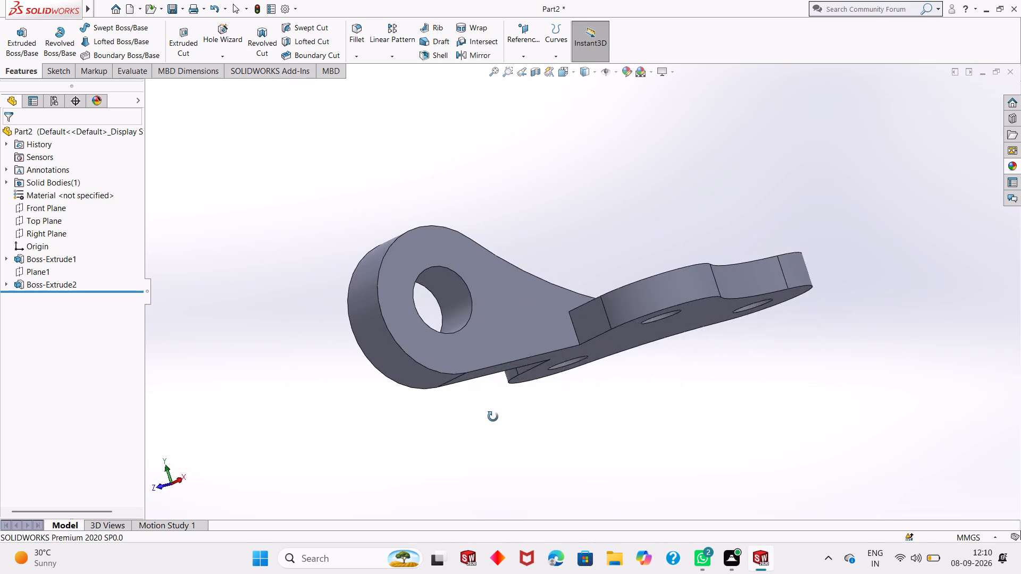
pyautogui.moveTo(493, 417); pyautogui.dragTo(445, 494, button='middle')
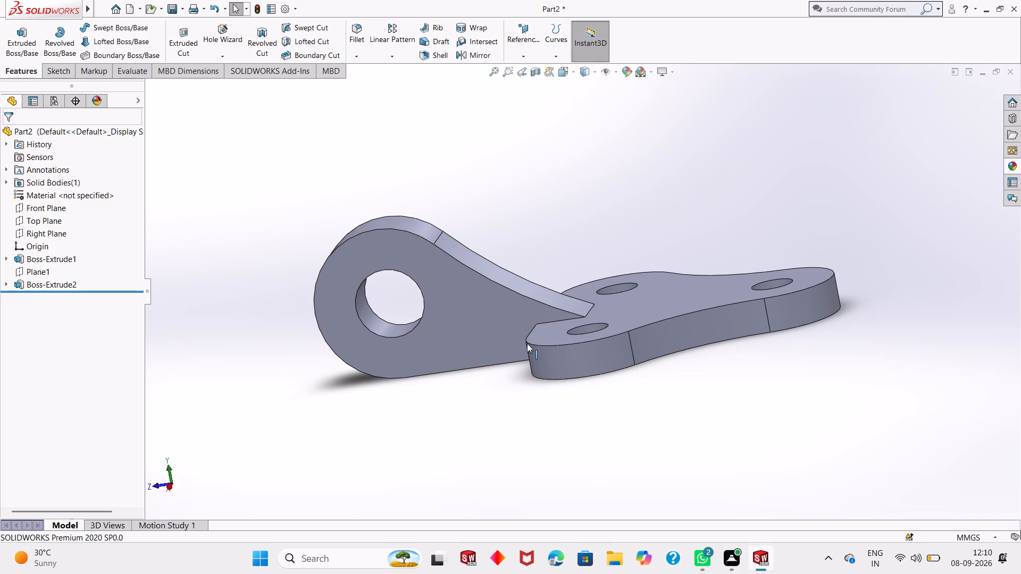
pyautogui.scroll(1, 526, 343)
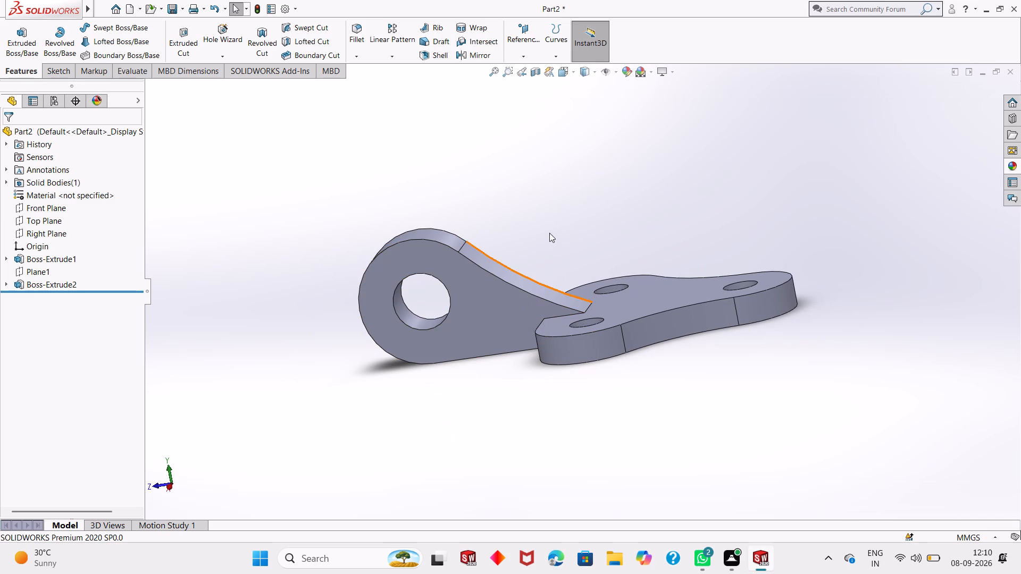
pyautogui.scroll(-2, 551, 231)
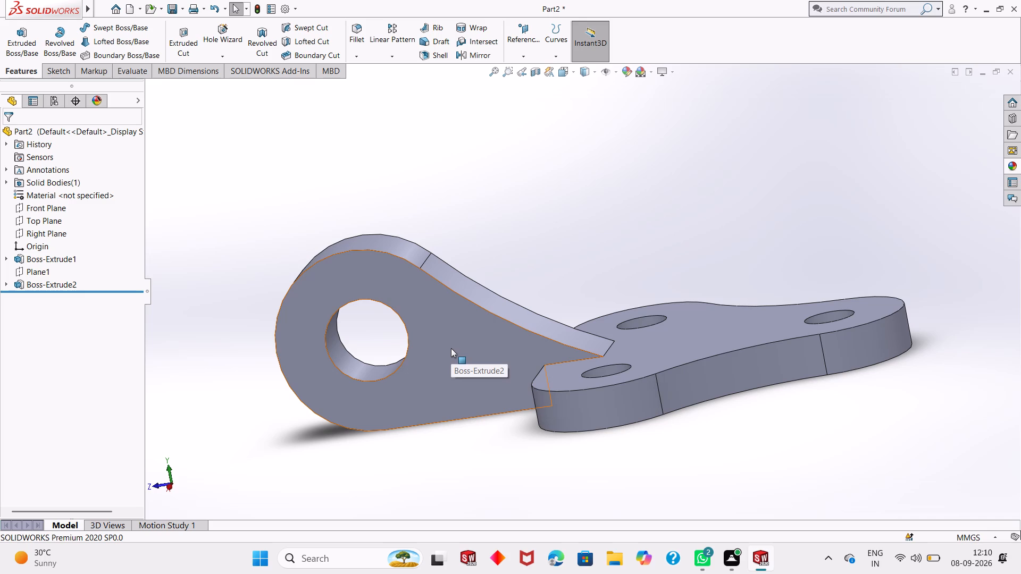
pyautogui.moveTo(577, 311); pyautogui.dragTo(602, 407, button='middle')
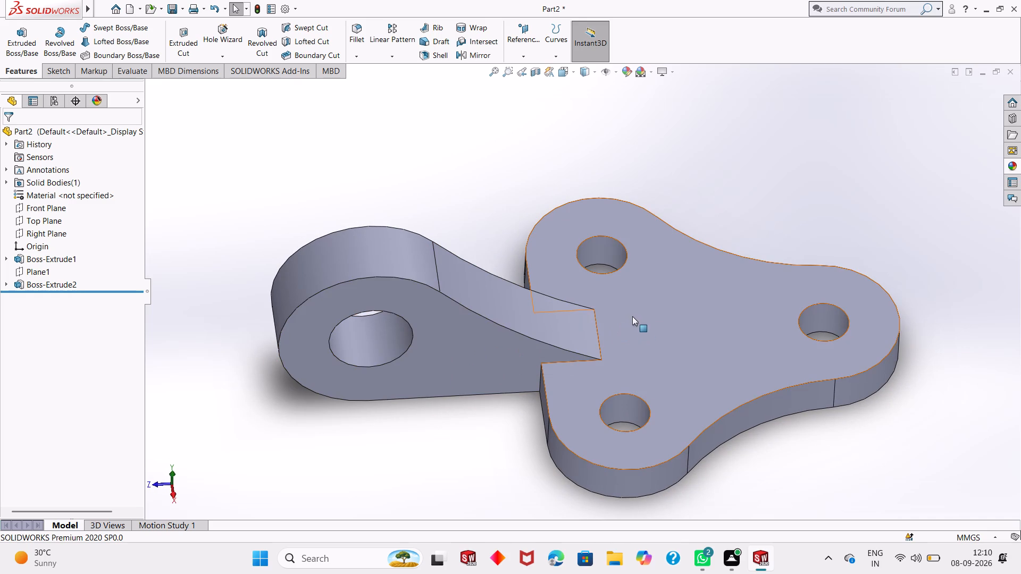
pyautogui.moveTo(653, 350); pyautogui.dragTo(650, 284, button='middle')
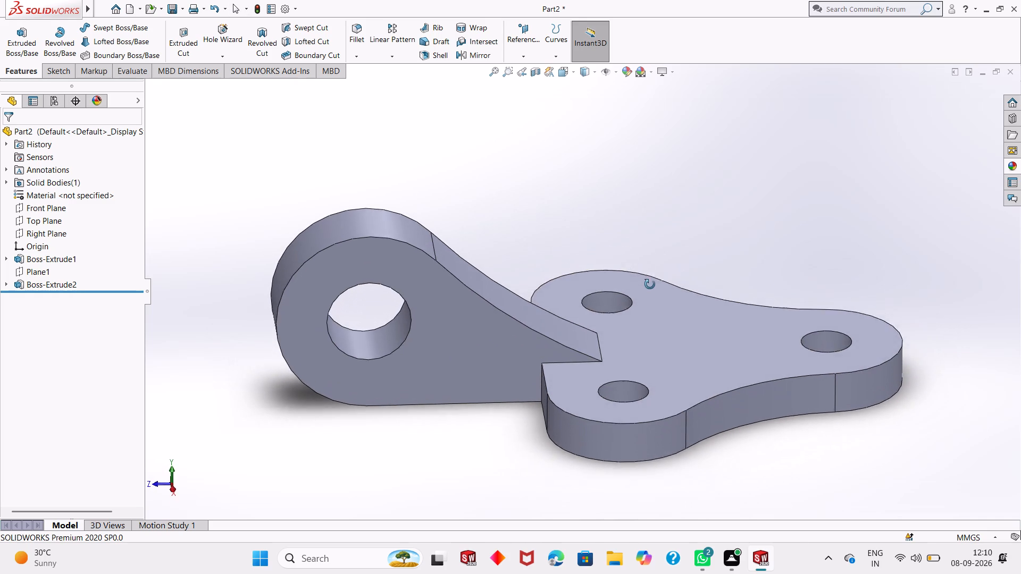
pyautogui.moveTo(650, 284); pyautogui.dragTo(724, 216, button='middle')
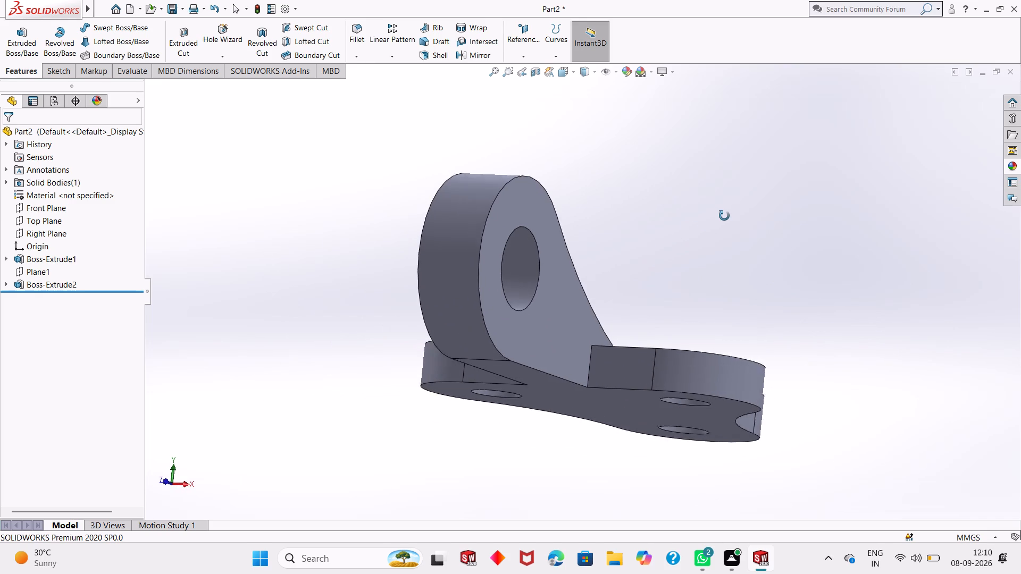
pyautogui.moveTo(724, 216); pyautogui.dragTo(576, 365, button='middle')
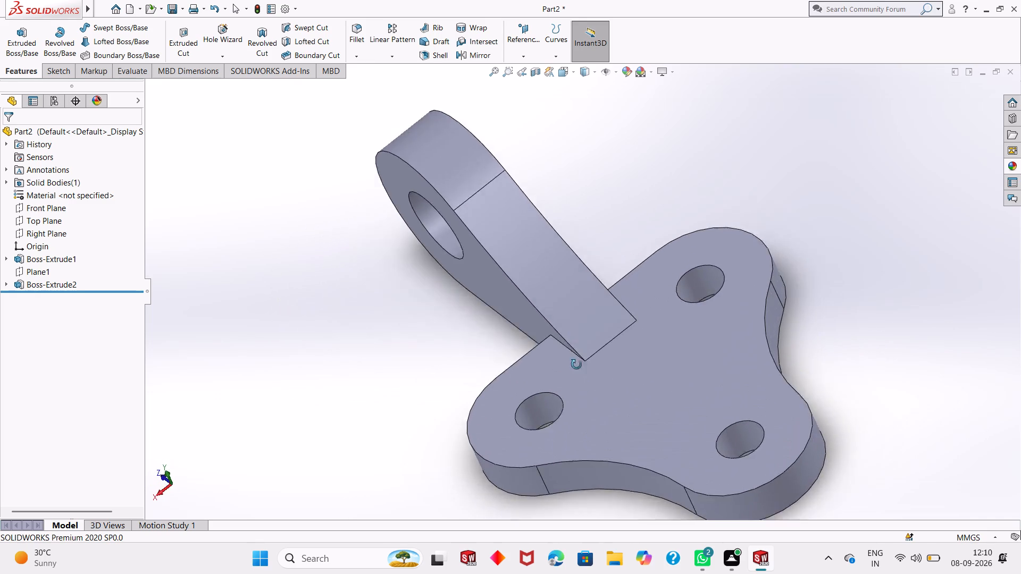
pyautogui.moveTo(576, 365); pyautogui.dragTo(692, 220, button='middle')
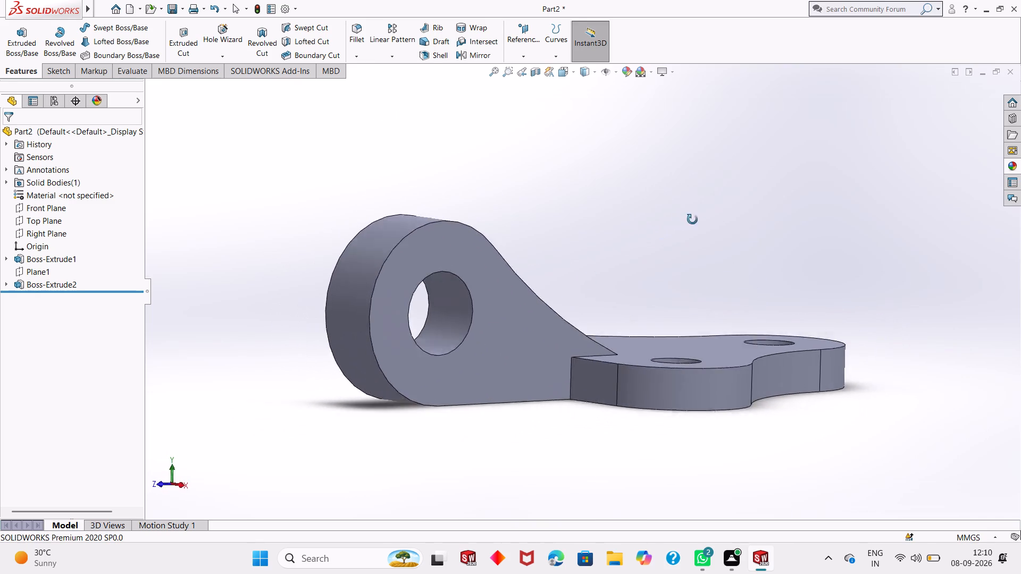
pyautogui.moveTo(692, 220); pyautogui.dragTo(772, 204, button='middle')
pyautogui.moveTo(730, 402); pyautogui.dragTo(686, 290, button='middle')
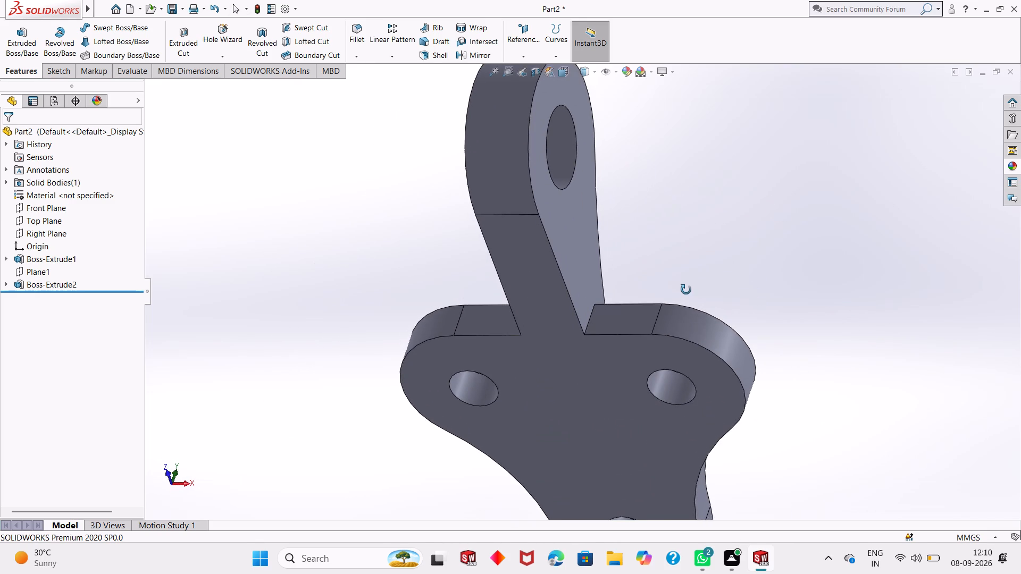
pyautogui.moveTo(686, 290); pyautogui.dragTo(523, 309, button='middle')
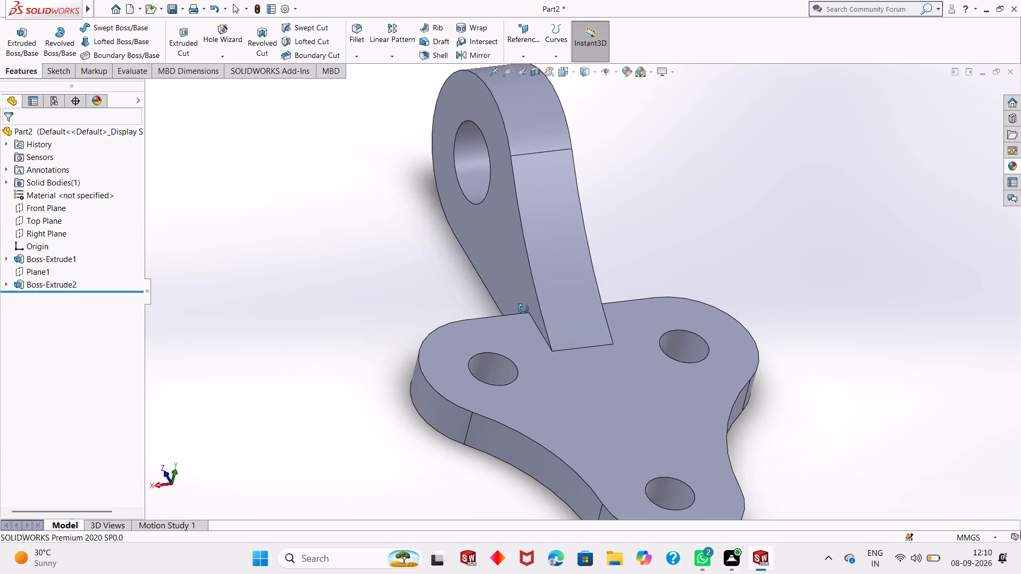
pyautogui.moveTo(523, 309); pyautogui.dragTo(503, 292, button='middle')
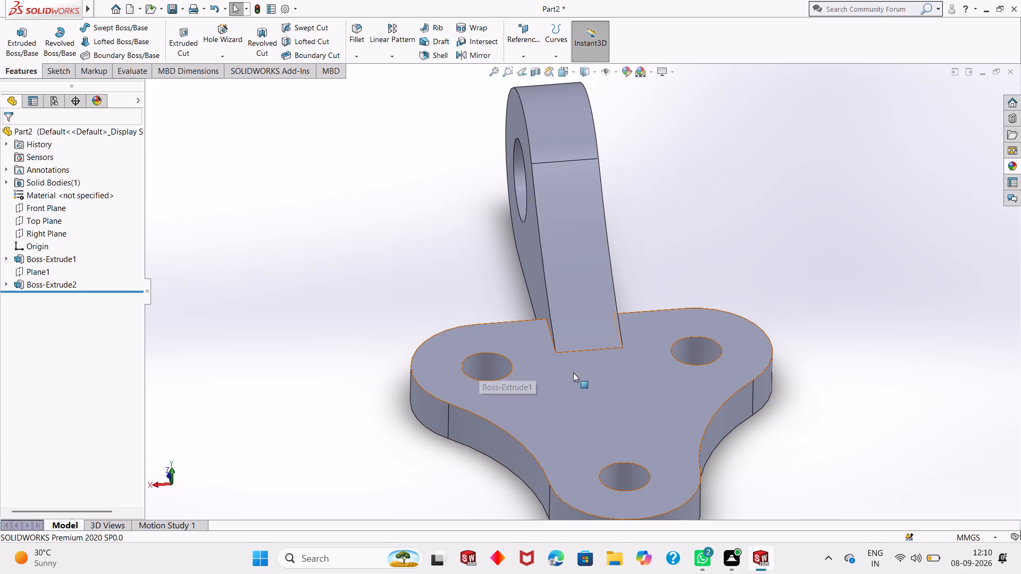
pyautogui.moveTo(655, 429); pyautogui.dragTo(650, 396, button='middle')
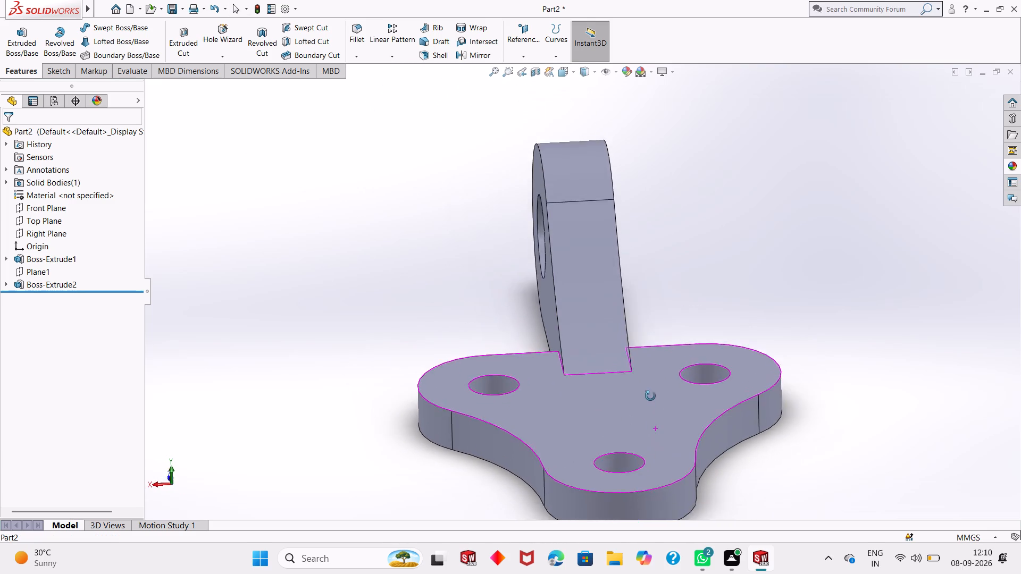
pyautogui.moveTo(650, 396); pyautogui.dragTo(761, 368, button='middle')
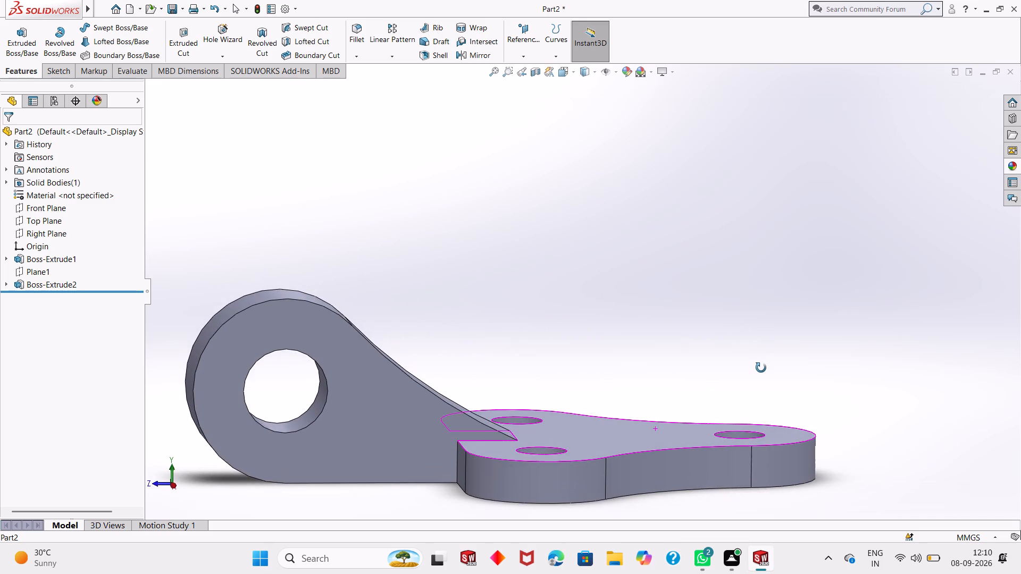
pyautogui.moveTo(761, 368); pyautogui.dragTo(760, 392, button='middle')
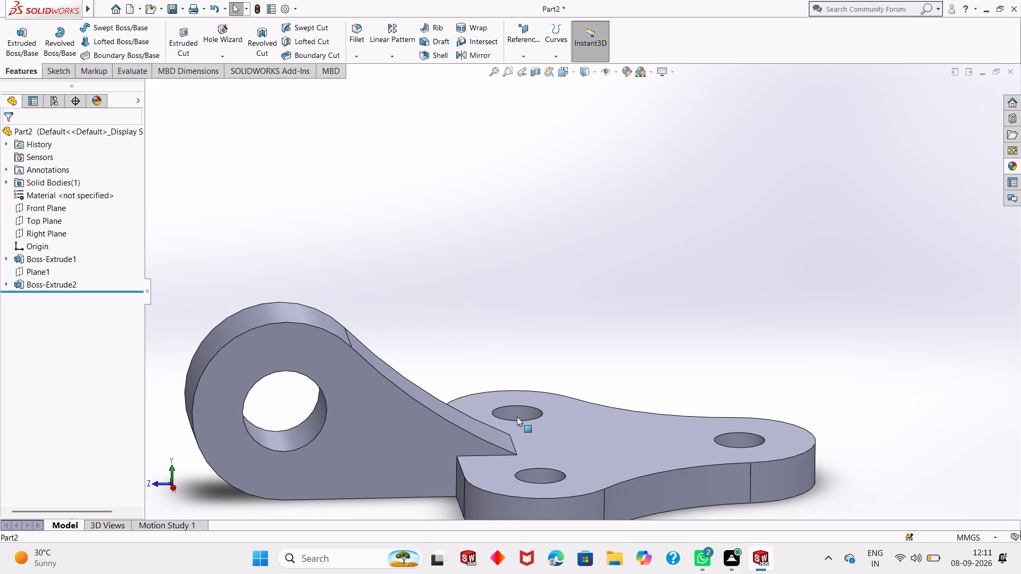
# Review the whole bracket in an angled view from above, checking the ring arm, its bore and the three-hole plate.
pyautogui.scroll(1, 444, 446)
pyautogui.scroll(3, 469, 403)
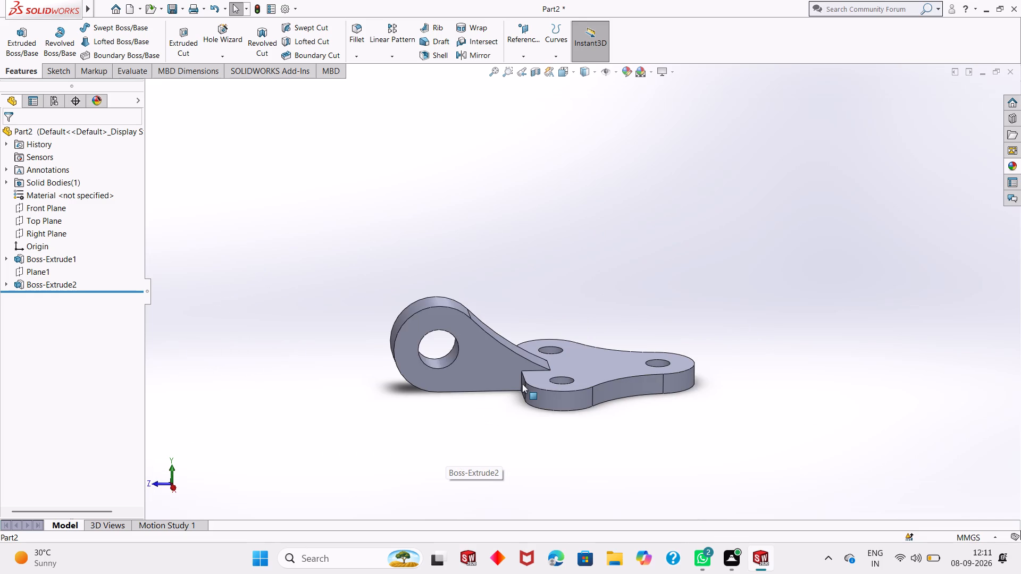
pyautogui.scroll(-1, 527, 378)
pyautogui.moveTo(746, 394); pyautogui.dragTo(729, 438, button='middle')
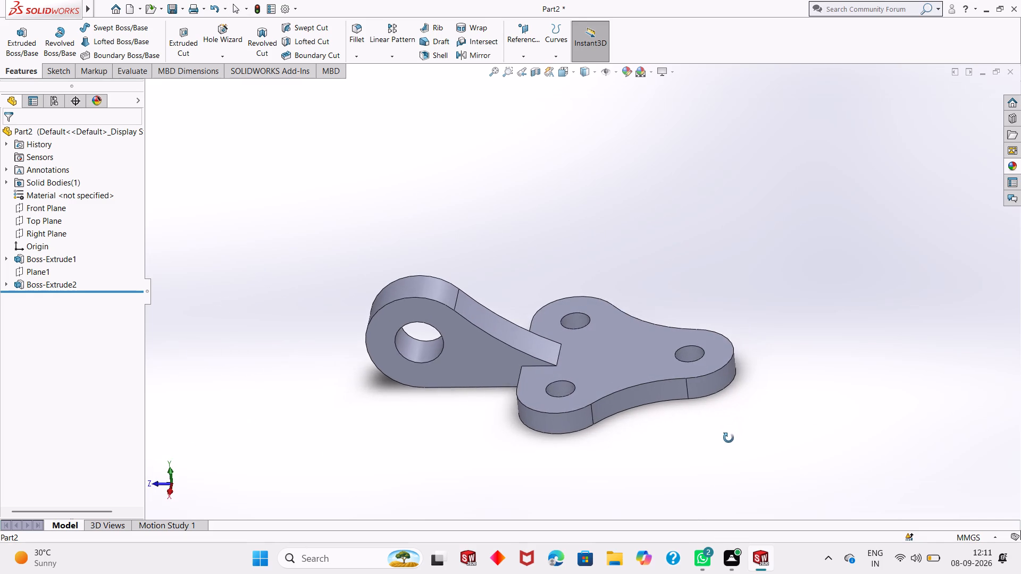
pyautogui.moveTo(729, 438); pyautogui.dragTo(714, 458, button='middle')
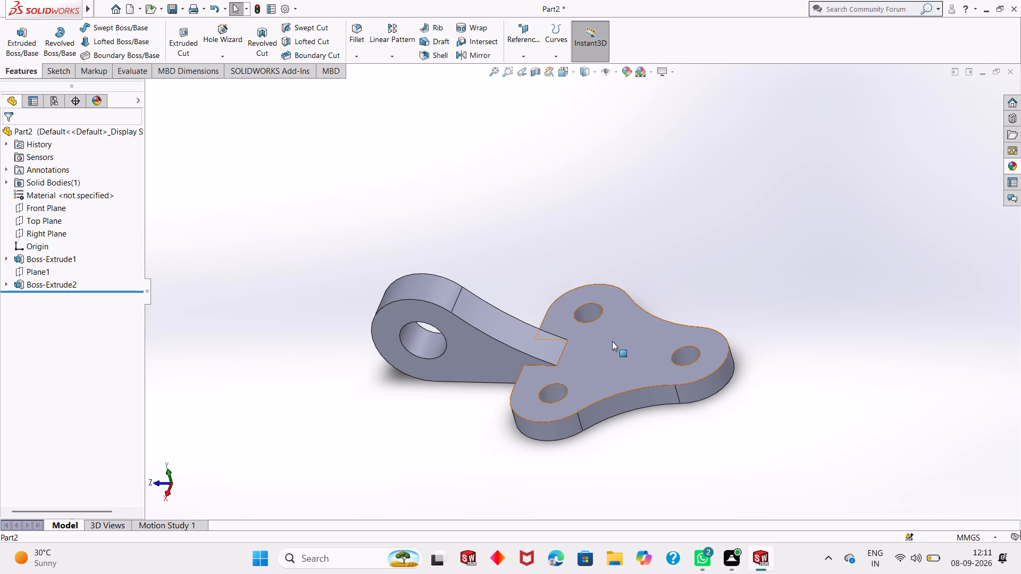
pyautogui.scroll(-3, 612, 341)
pyautogui.scroll(3, 581, 364)
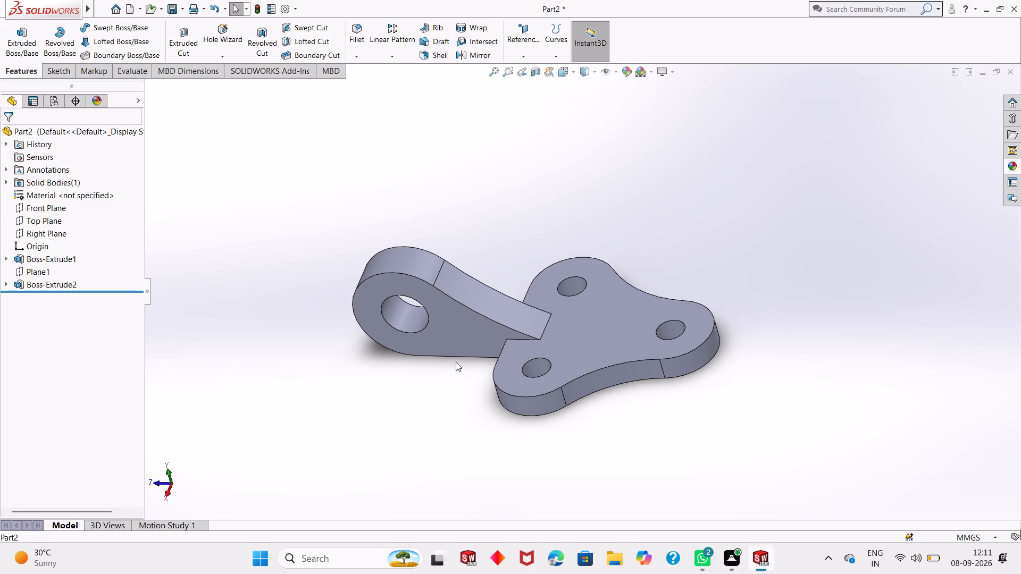
pyautogui.scroll(-1, 439, 323)
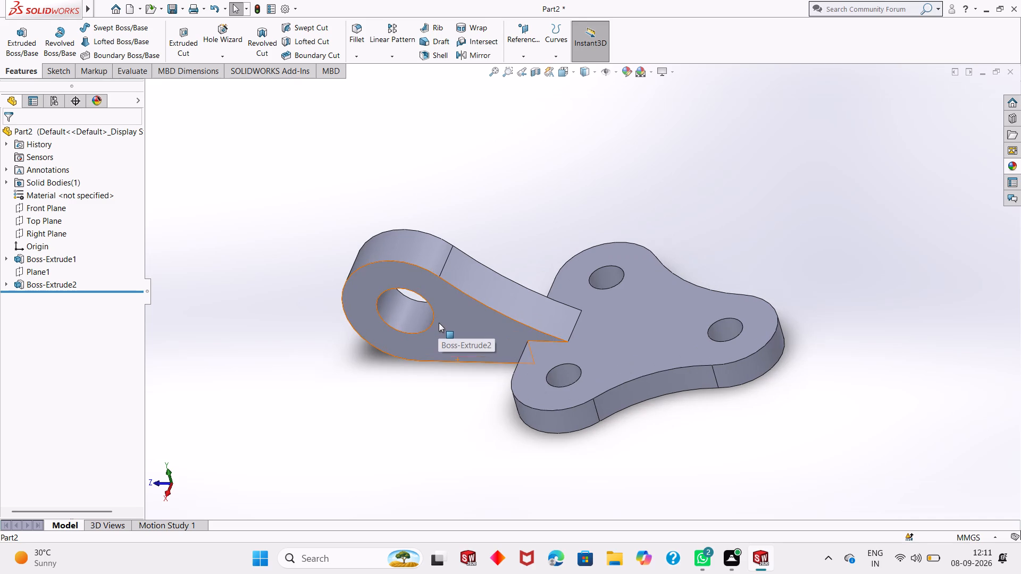
pyautogui.scroll(-1, 439, 323)
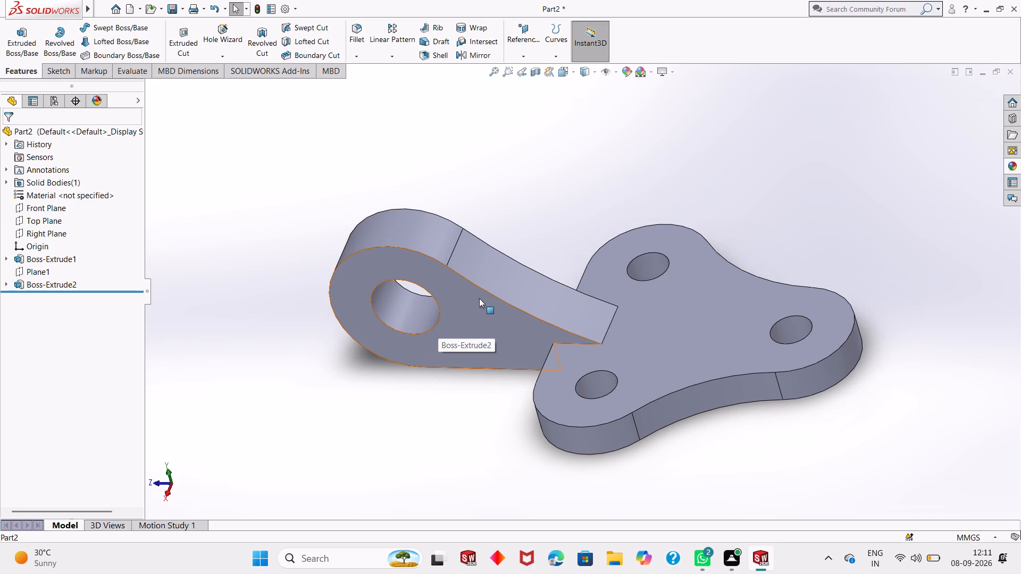
pyautogui.scroll(1, 479, 298)
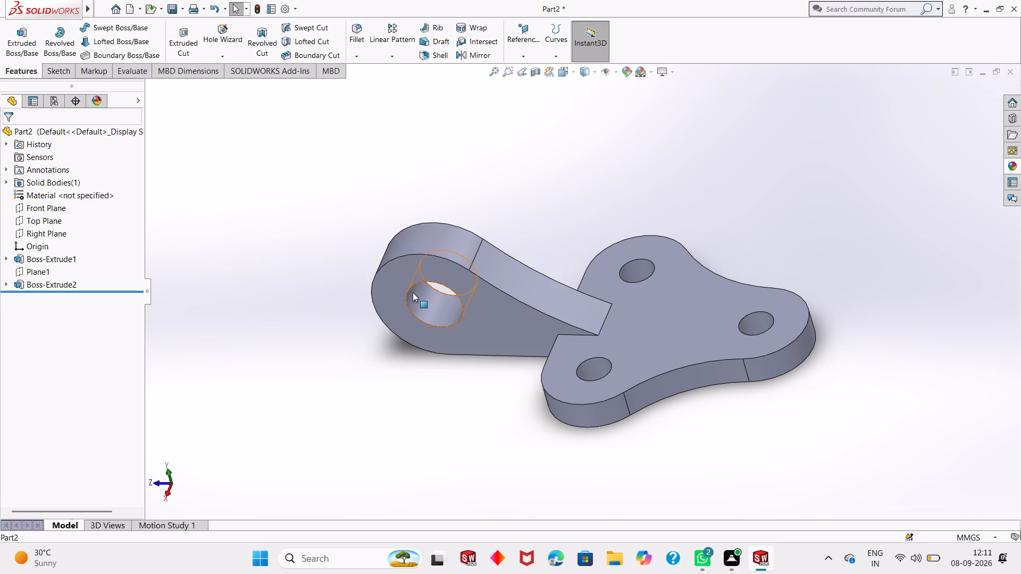
# Examine the finished bracket from the underside, above and both sides, and finish in the standard isometric view.
pyautogui.moveTo(463, 400); pyautogui.dragTo(646, 217, button='middle')
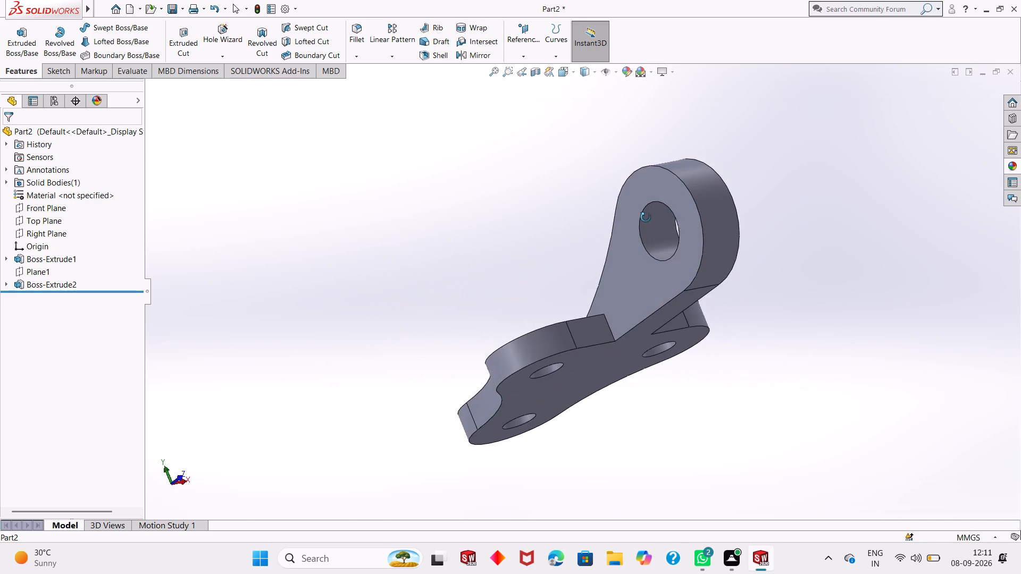
pyautogui.moveTo(646, 217); pyautogui.dragTo(451, 310, button='middle')
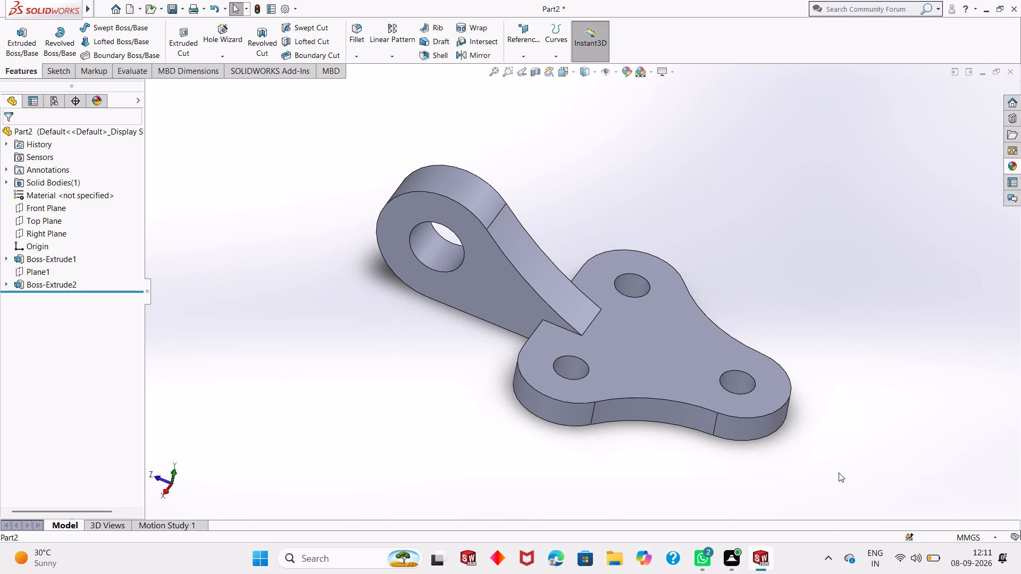
pyautogui.moveTo(661, 373); pyautogui.dragTo(666, 314, button='middle')
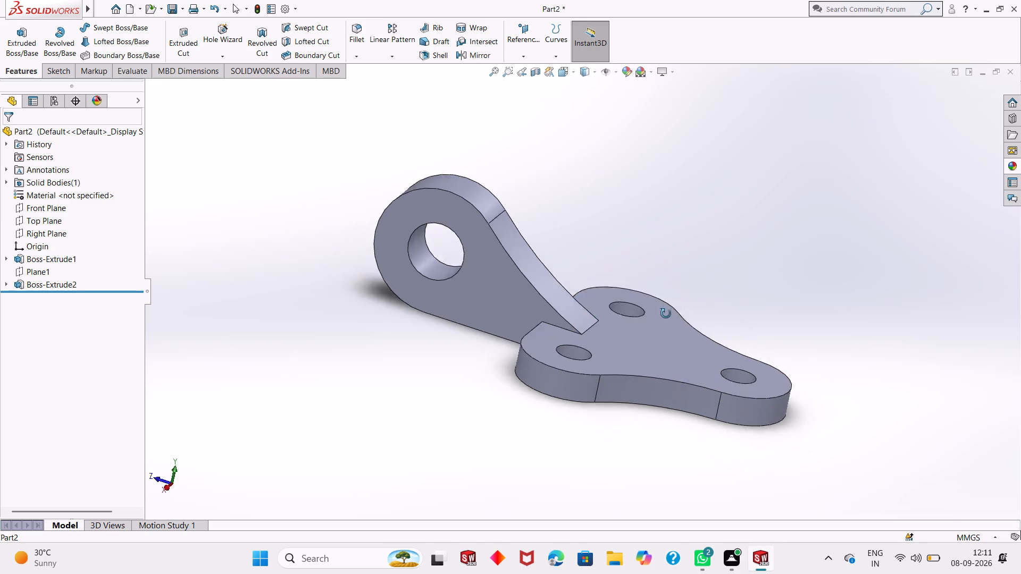
pyautogui.moveTo(666, 314); pyautogui.dragTo(479, 340, button='middle')
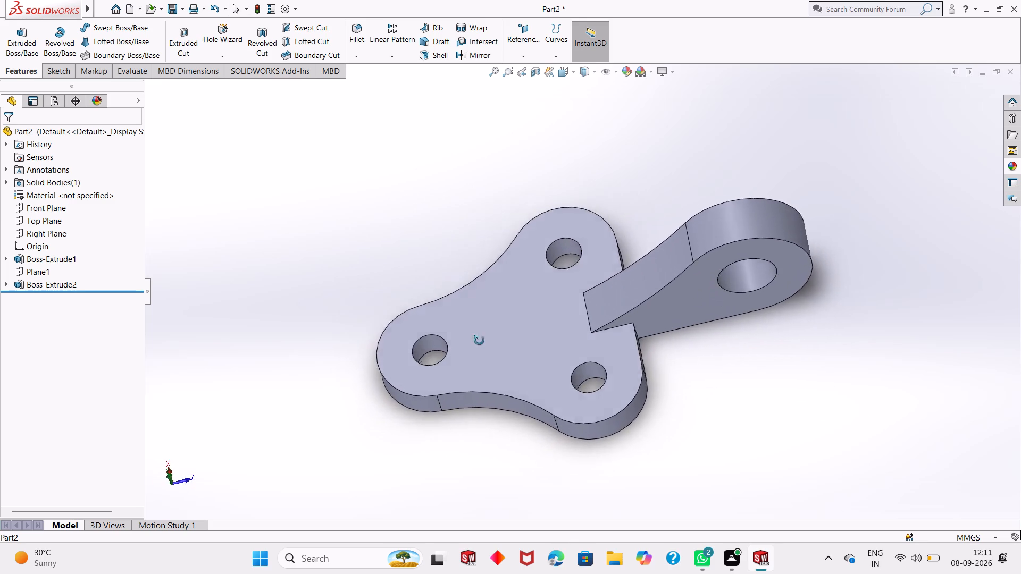
pyautogui.moveTo(479, 340); pyautogui.dragTo(697, 328, button='middle')
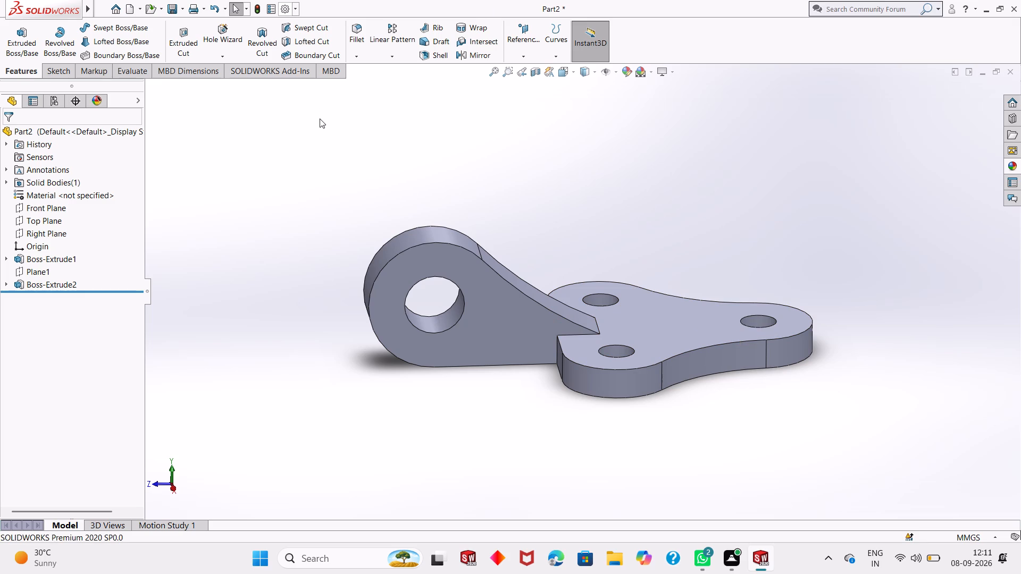
pyautogui.hotkey('ctrl', '7')
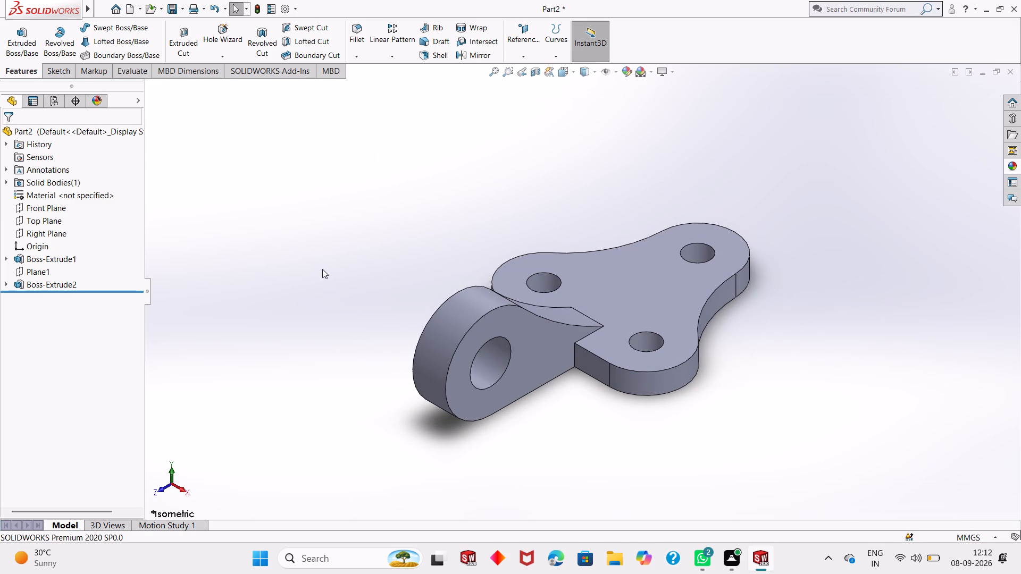
# Save the part in the Downloads folder as a SOLIDWORKS Part named "Mounting bracket".
pyautogui.hotkey('ctrl', 's')
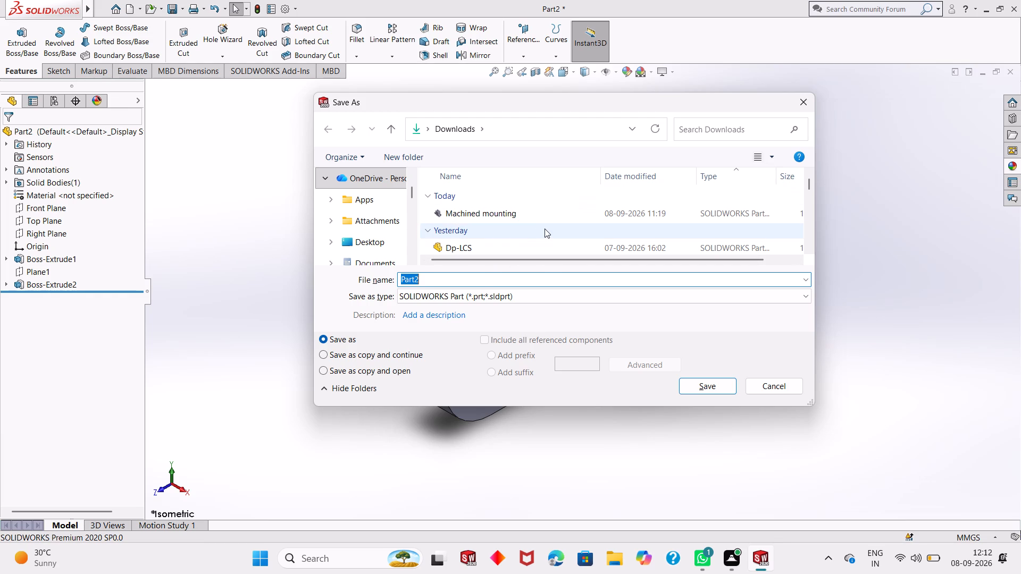
pyautogui.write('Mounting')
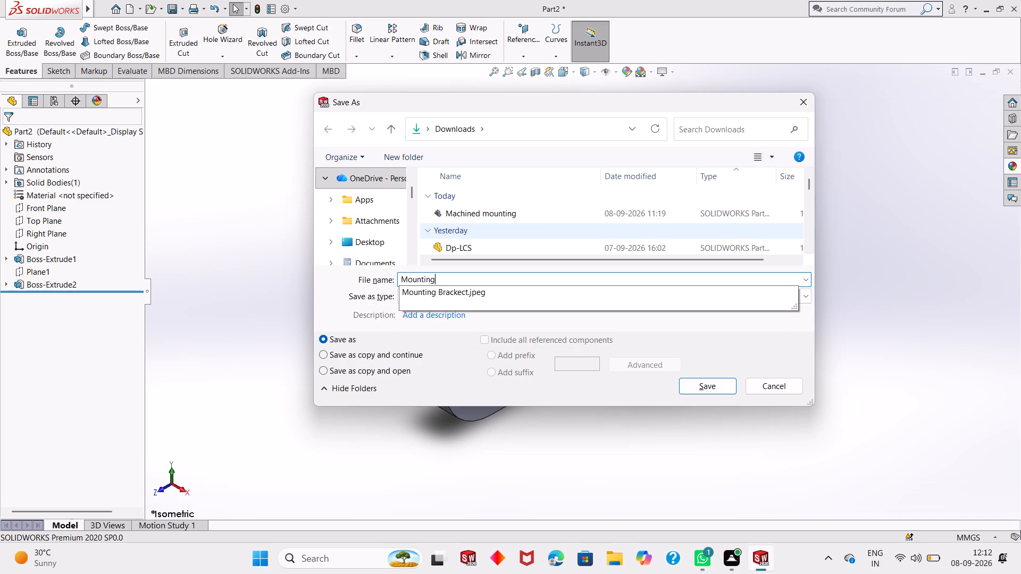
pyautogui.press('space')
pyautogui.write('bracket')
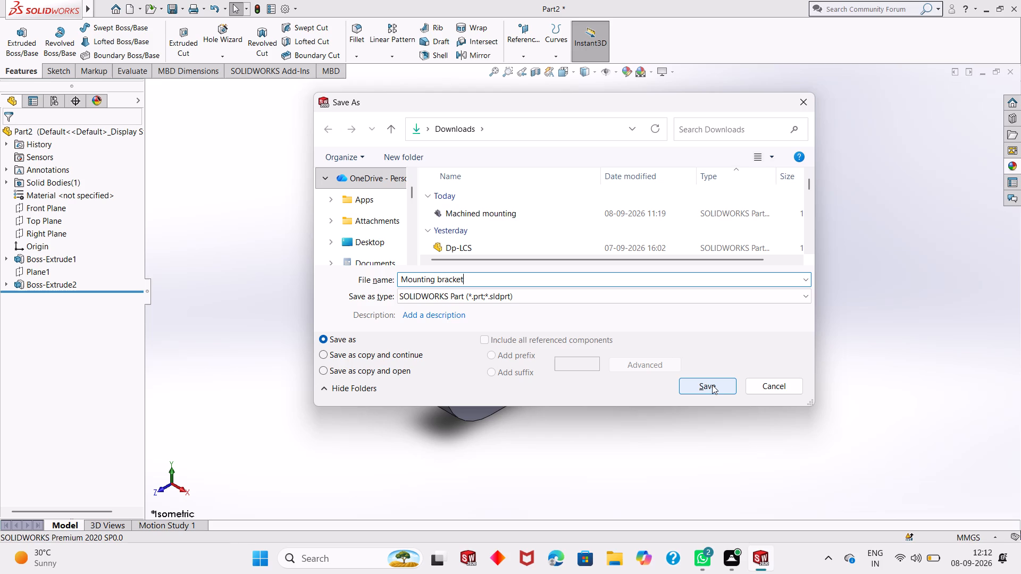
pyautogui.click(712, 385)
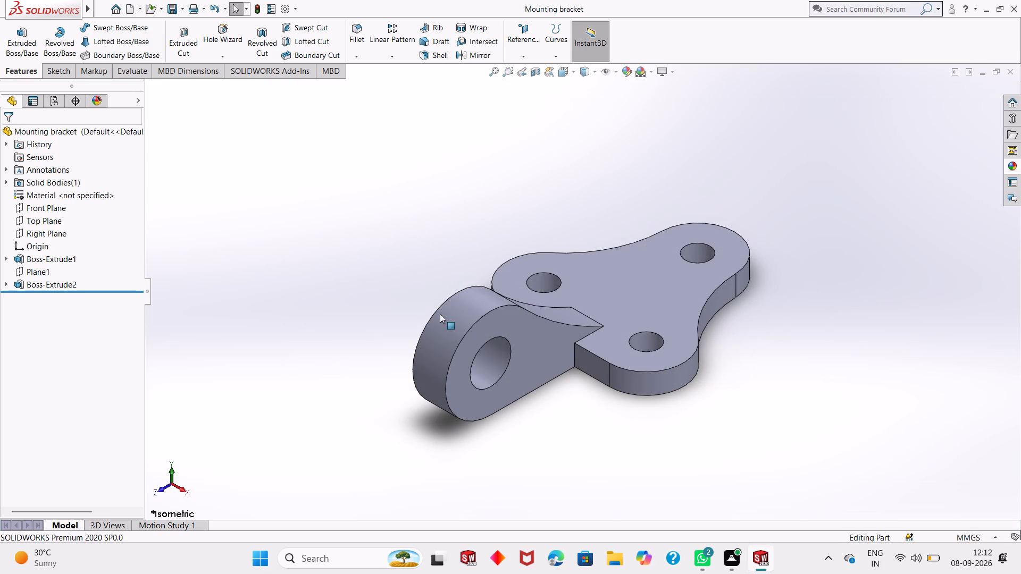
# Save a copy of the part in Downloads in Adobe Portable Document Format (*.pdf), keeping the name "Mounting bracket".
pyautogui.click(180, 12)
pyautogui.click(206, 33)
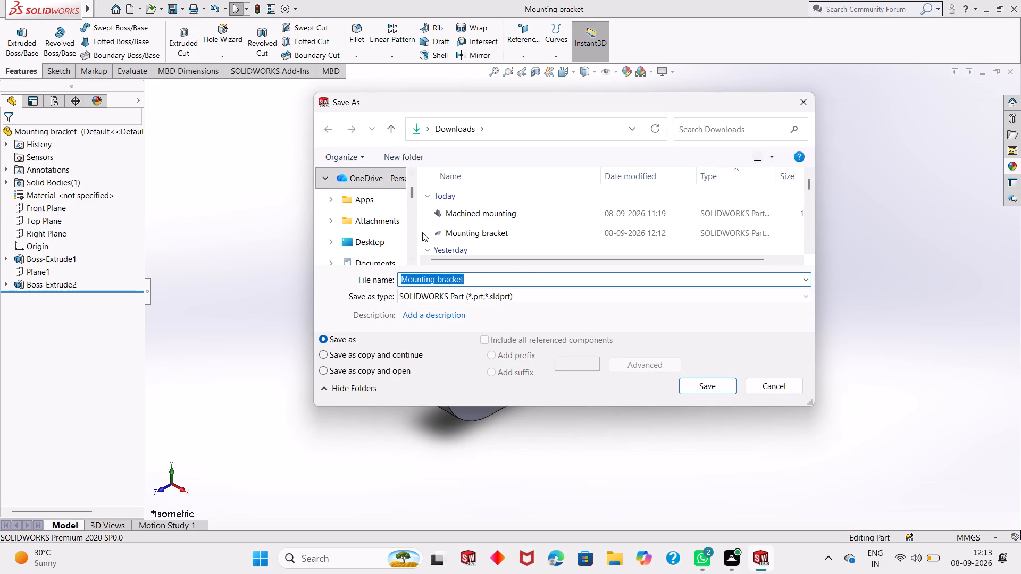
pyautogui.click(499, 276)
pyautogui.click(523, 299)
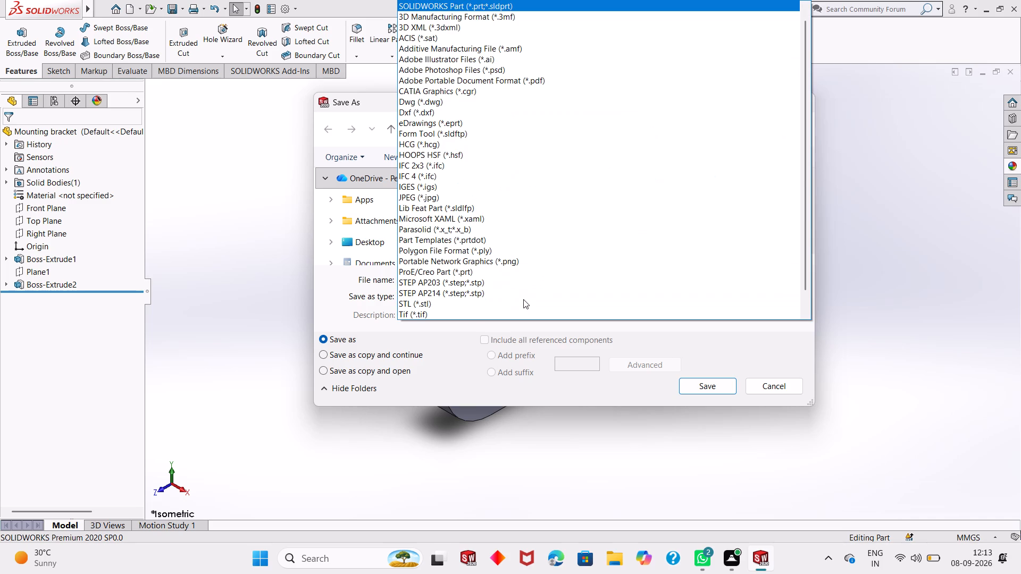
pyautogui.click(560, 83)
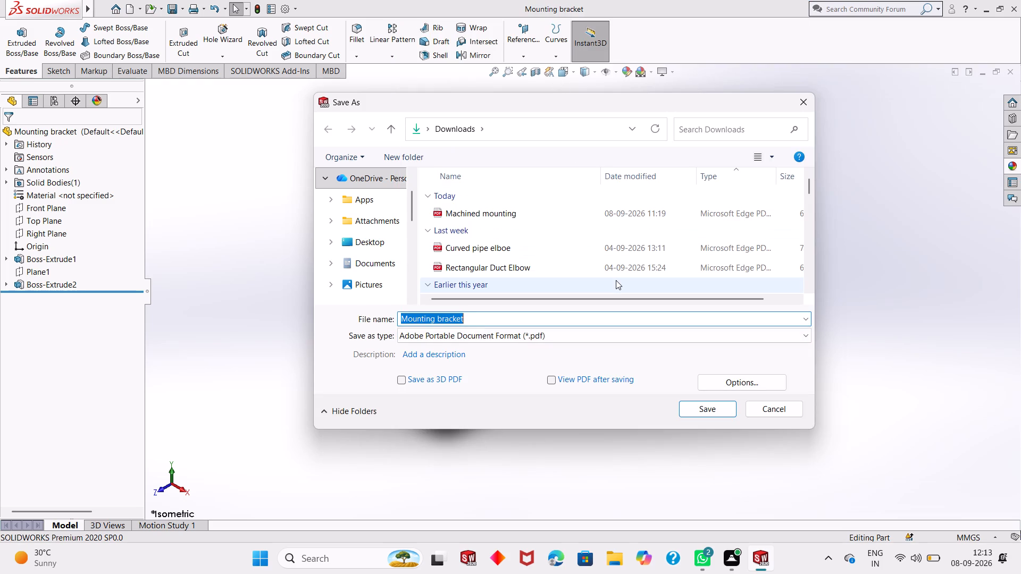
pyautogui.click(692, 409)
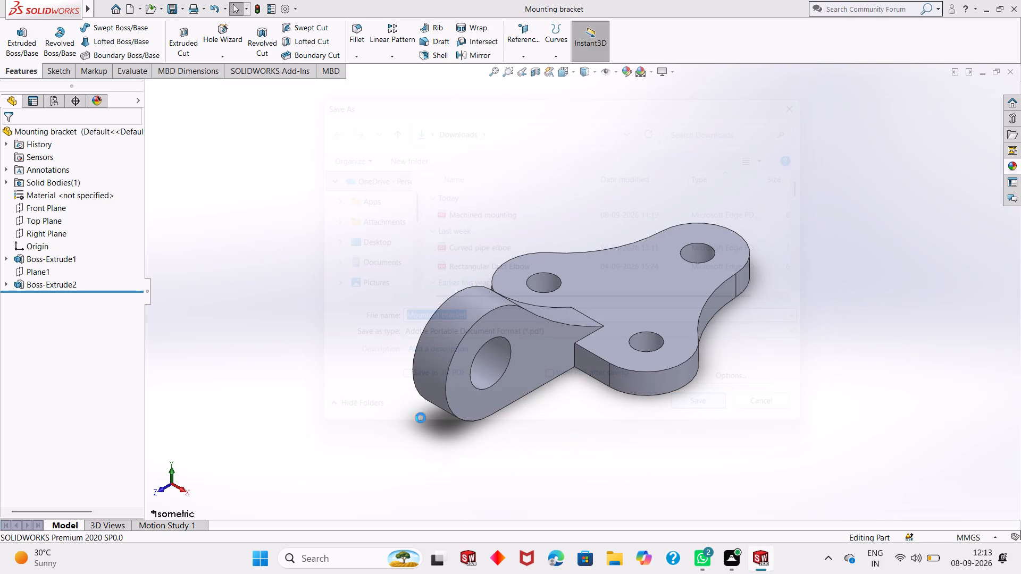